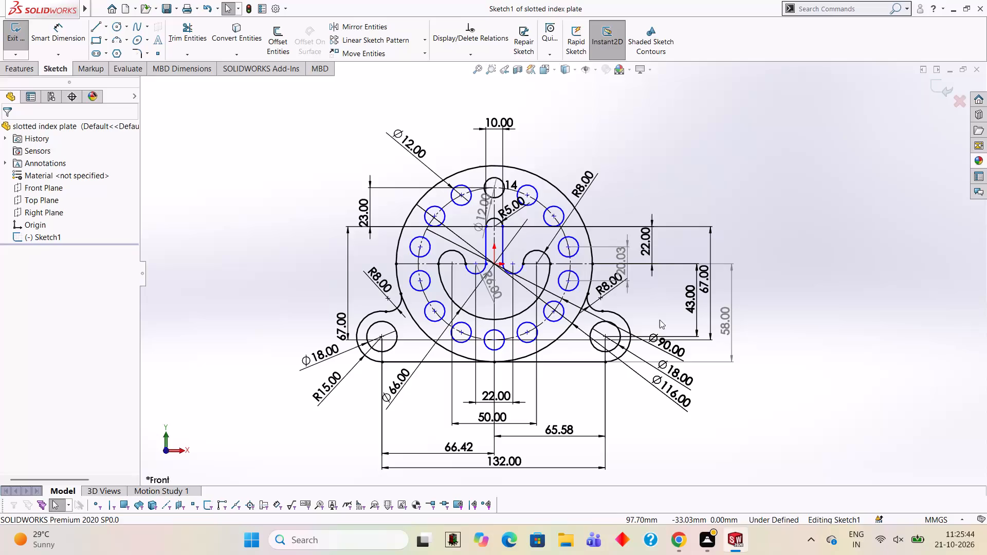
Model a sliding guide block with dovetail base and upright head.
Close the slotted index plate document and create a new part document.
left_click(978, 67)
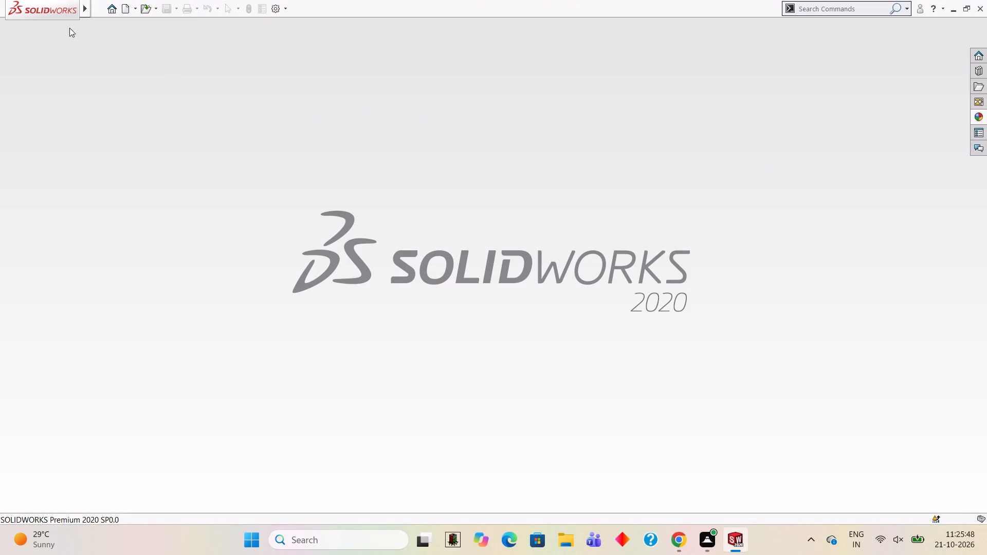
left_click(309, 11)
left_click(123, 7)
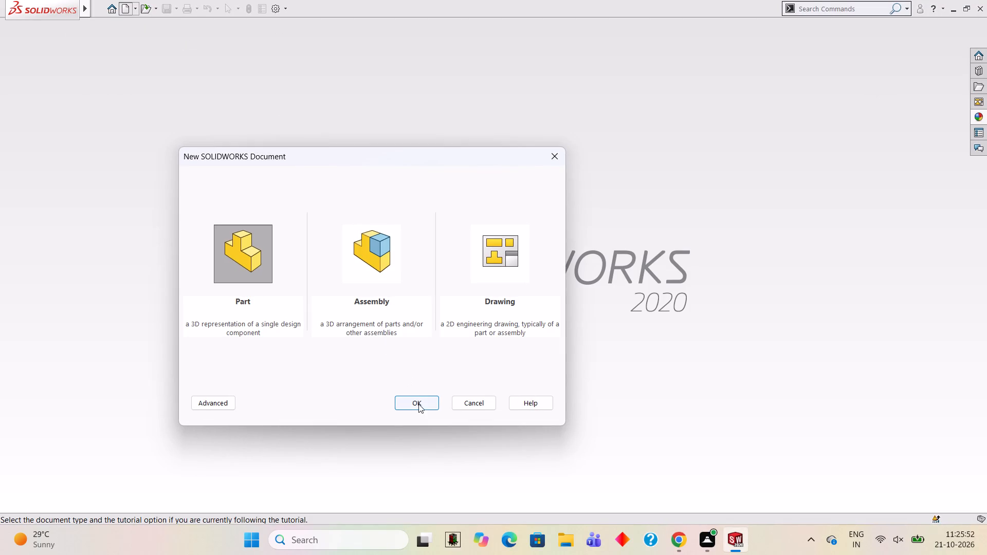
left_click(418, 404)
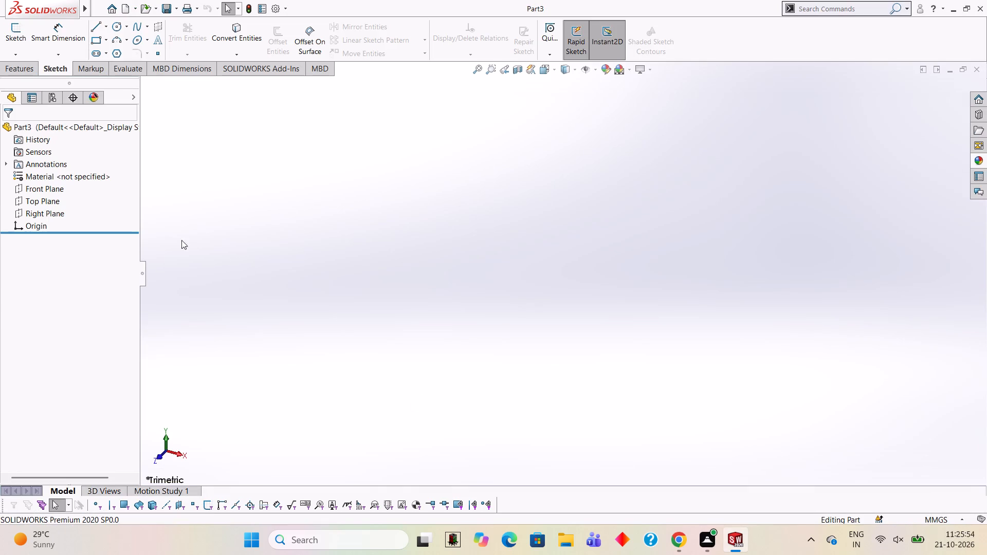
Start a new sketch on the Front Plane.
left_click(47, 190)
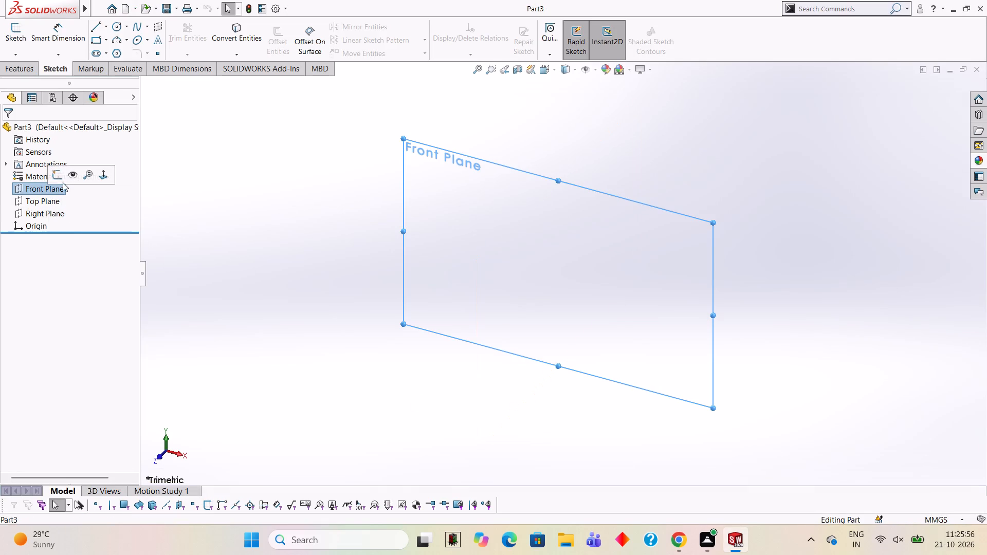
left_click(61, 178)
left_click(466, 201)
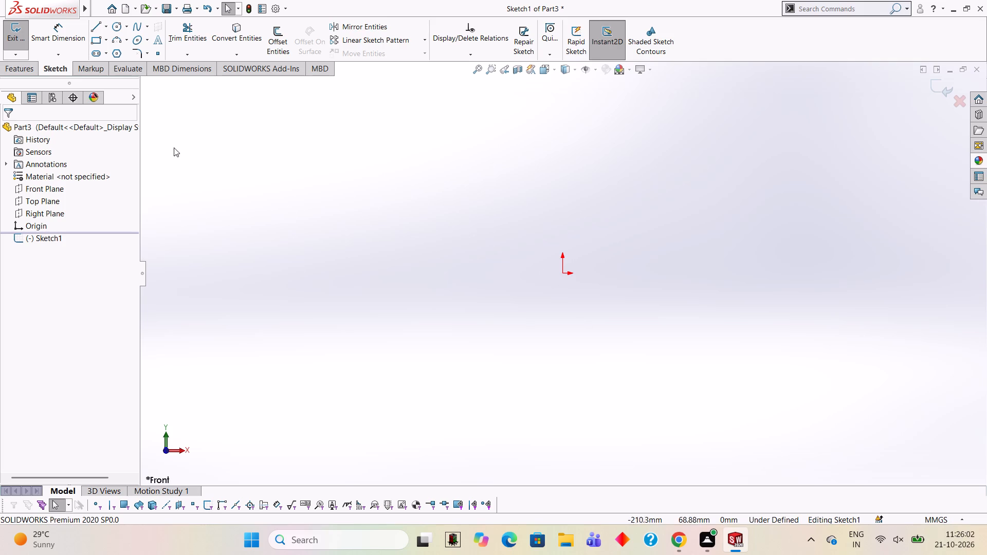
Sketch a horizontal base line 120 mm long, starting at the origin and running in the positive X direction.
left_click(97, 30)
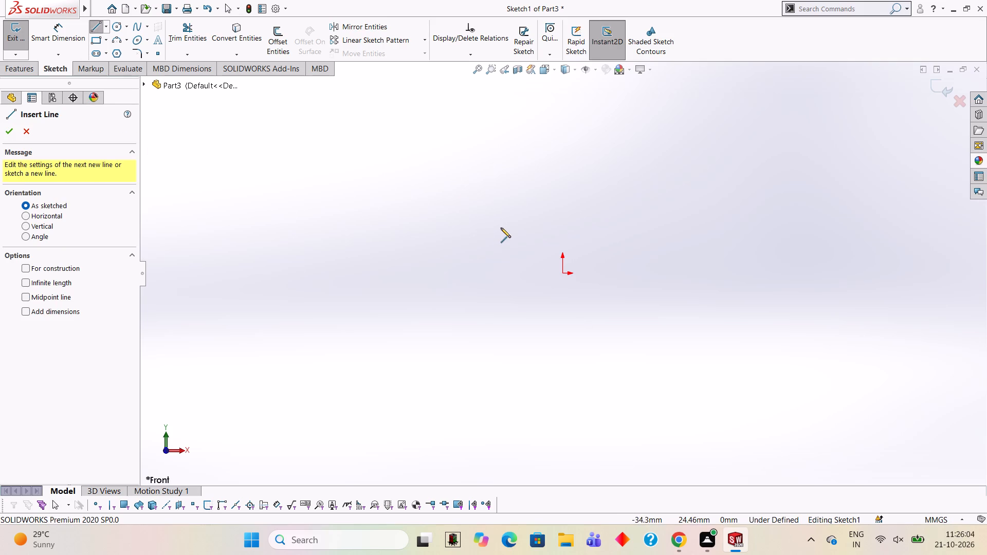
left_click(563, 273)
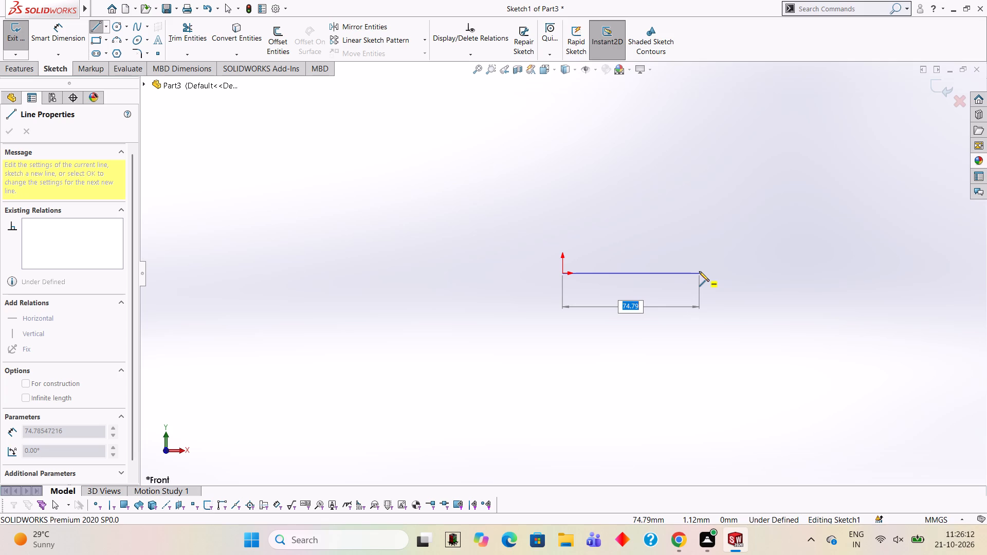
key("2")
key("BackSpace")
type("120")
key("Return")
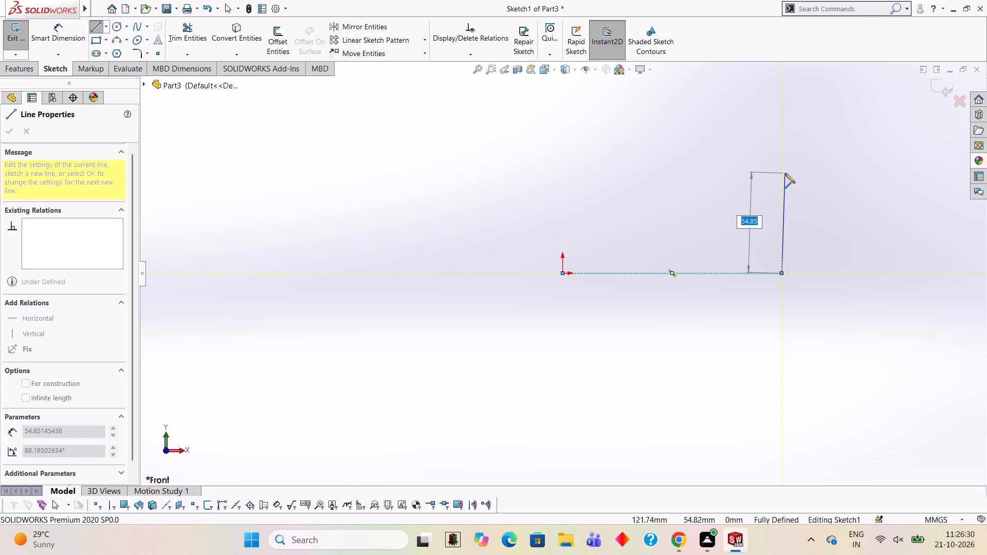
Sketch two upward, outward-slanting side lines: about 66 mm from the base's right end and about 73 mm from the origin.
left_click(846, 171)
key("Escape")
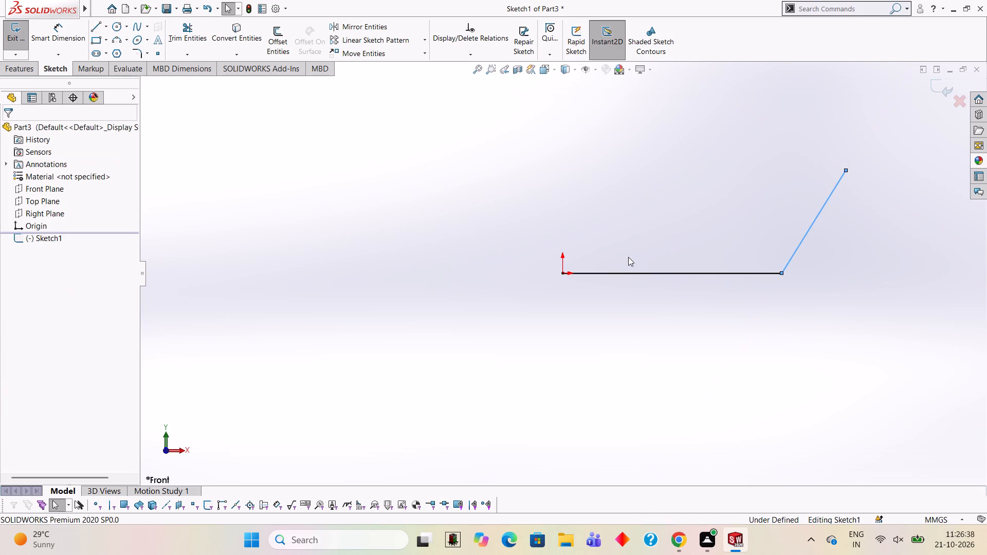
left_click(92, 27)
left_click(563, 271)
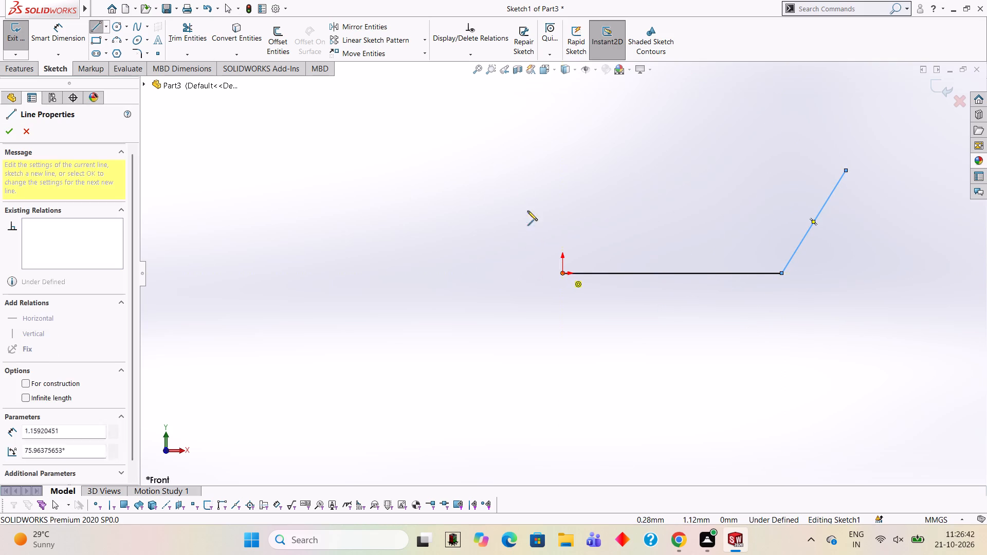
left_click(484, 166)
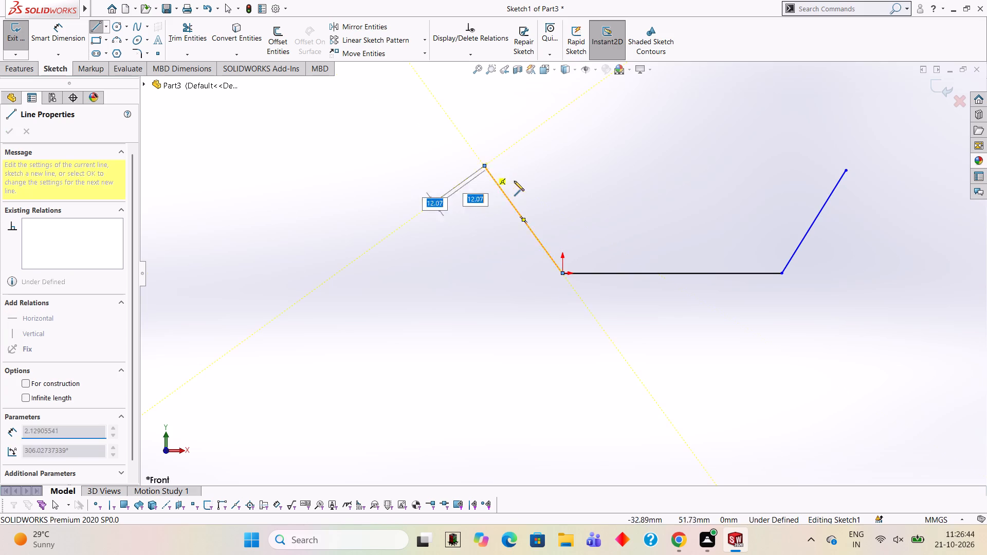
key("Escape")
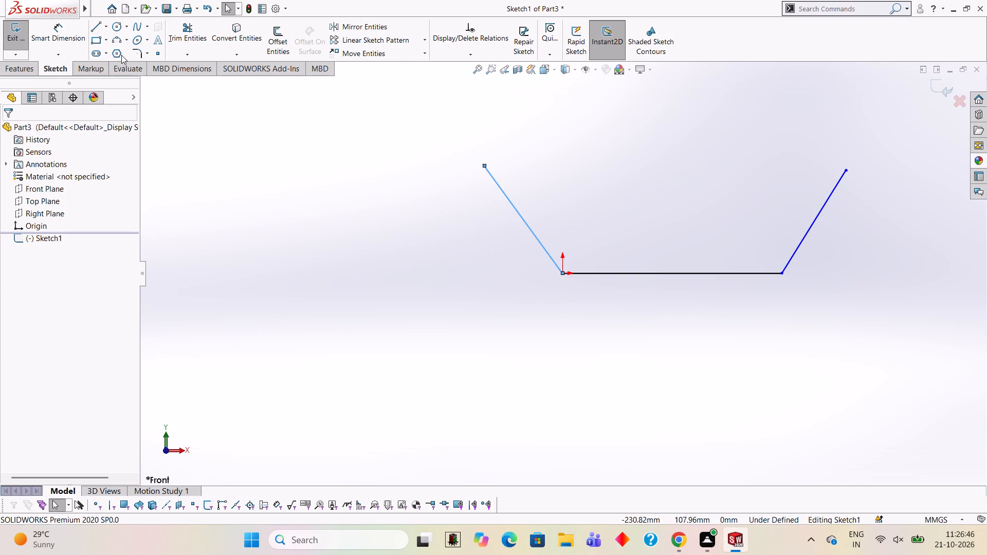
Dimension the angle between the left slanted line and the base line as 115 degrees.
left_click(59, 33)
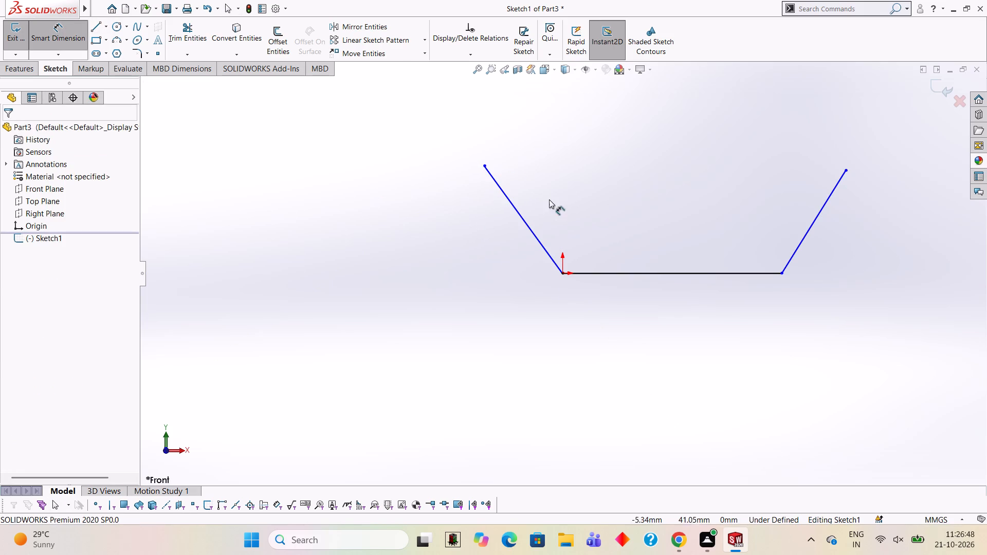
left_click(518, 210)
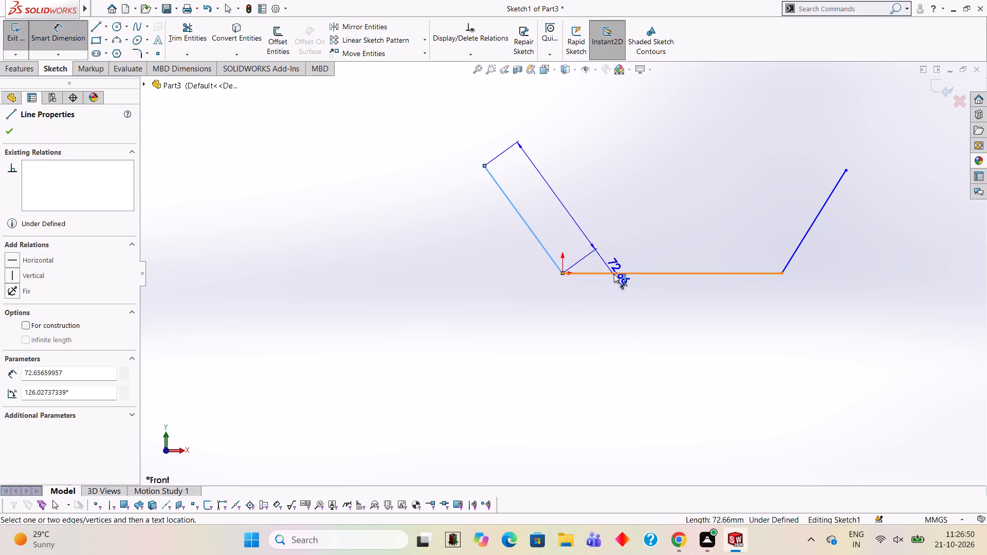
left_click(614, 274)
left_click(593, 215)
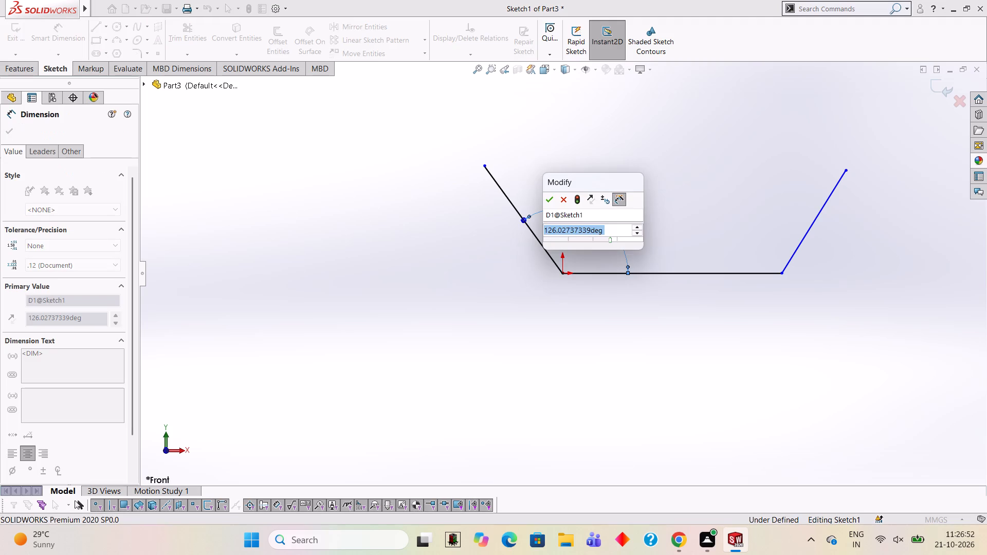
type("115")
key("Return")
key("Escape")
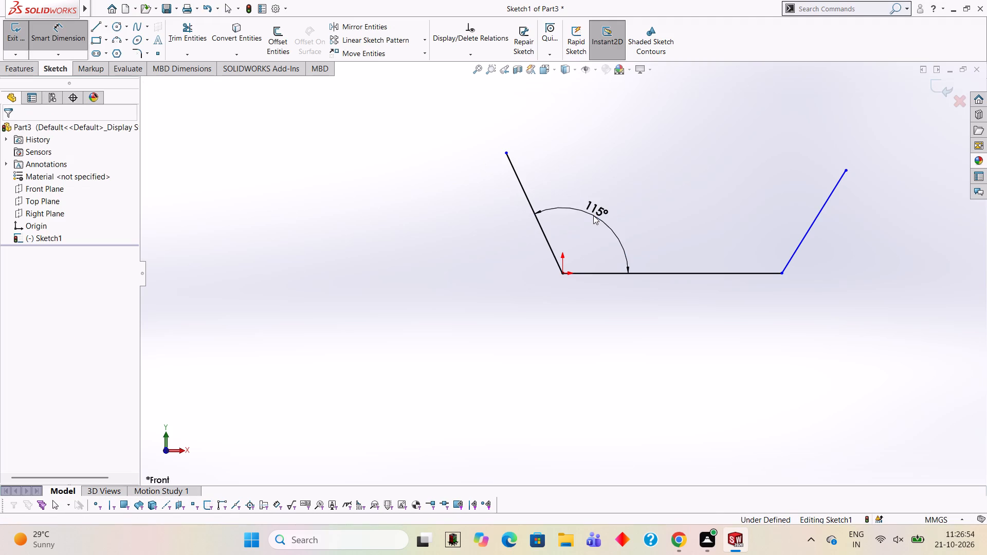
key("Escape")
key("Escape")
key("Escape")
key("Escape")
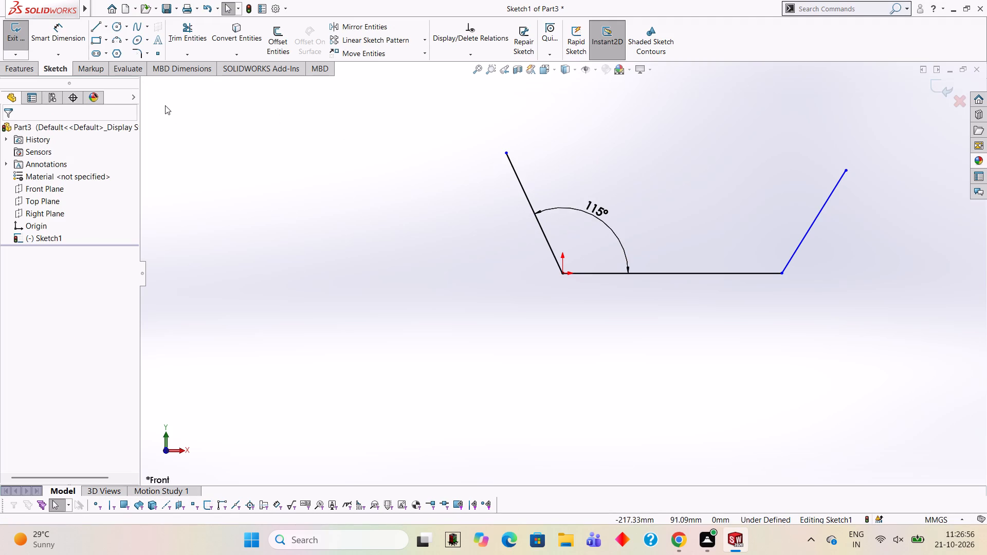
Dimension the angle between the right slanted line and the base line as 115 degrees.
left_click(78, 34)
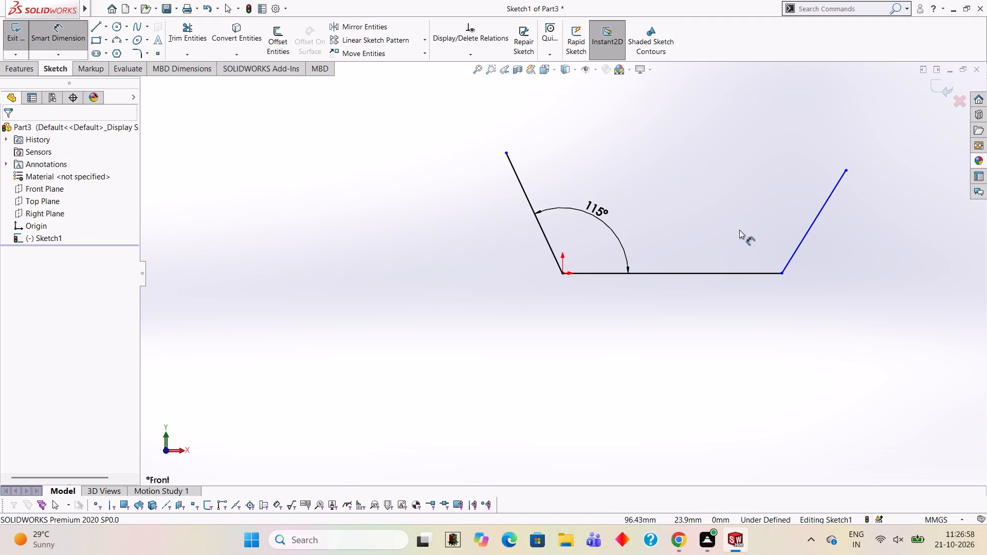
left_click(803, 239)
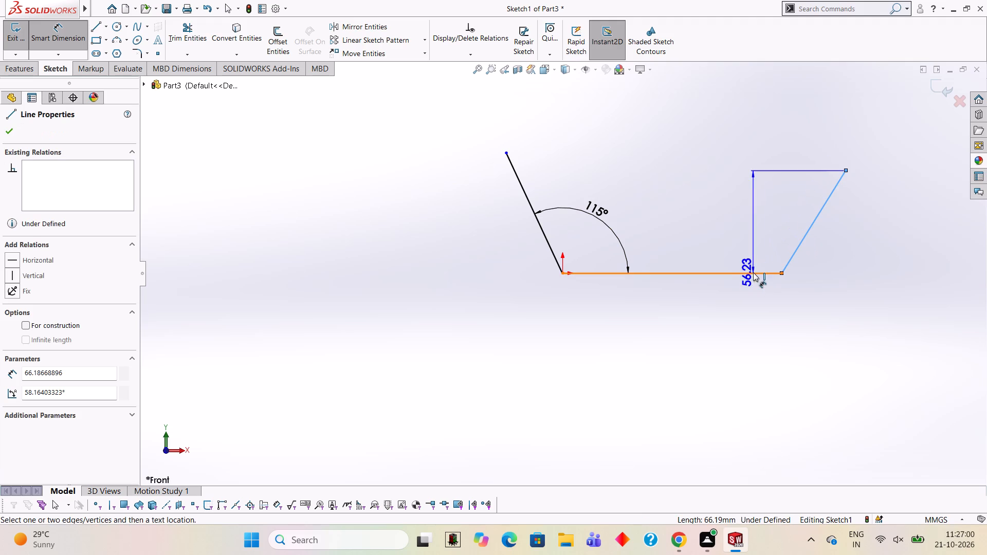
left_click(753, 272)
left_click(753, 225)
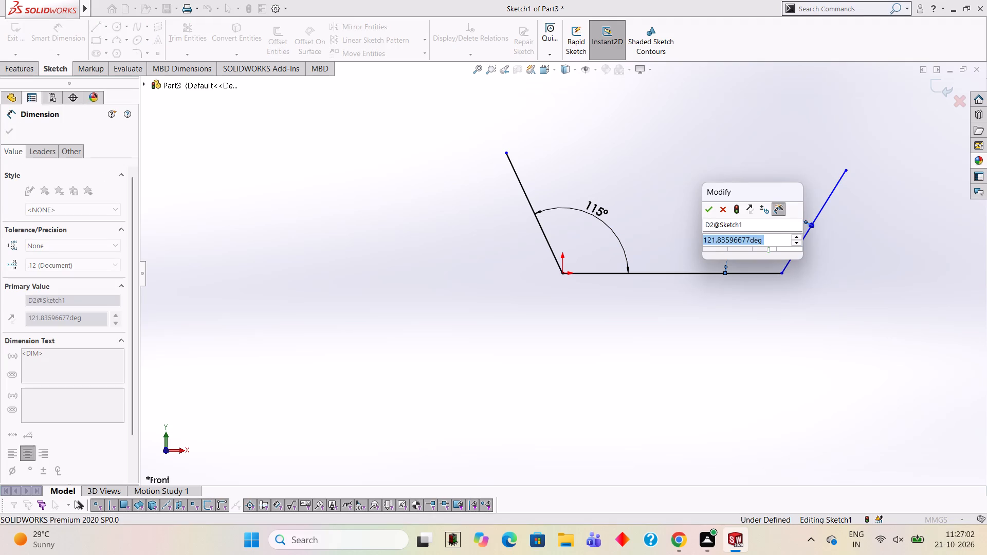
type("115")
key("Return")
key("Escape")
key("Escape")
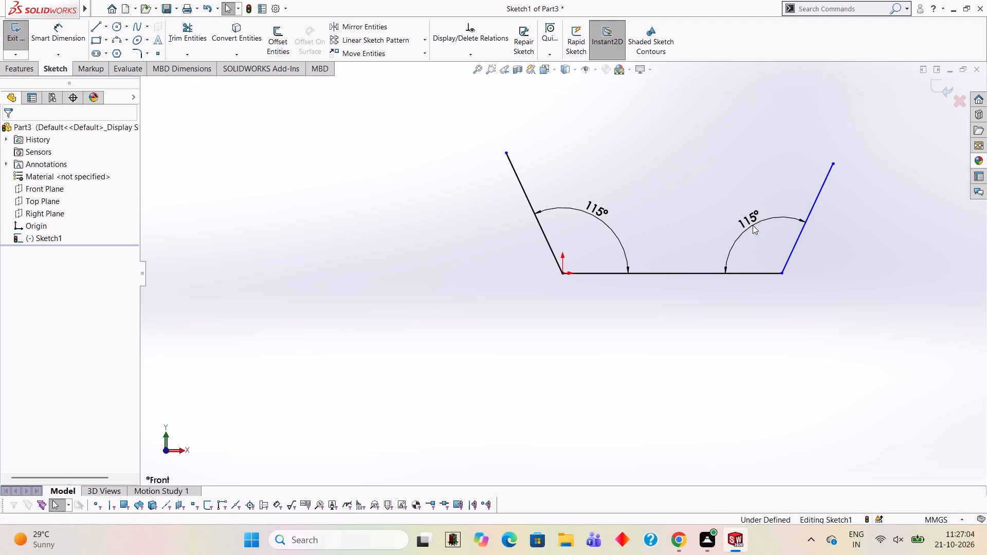
key("Escape")
key("Escape")
Sketch a 30 mm line from the origin along the left slanted side, continuing with a horizontal line across to the right slanted side.
scroll(851, 151, "up", 3)
scroll(875, 160, "down", 2)
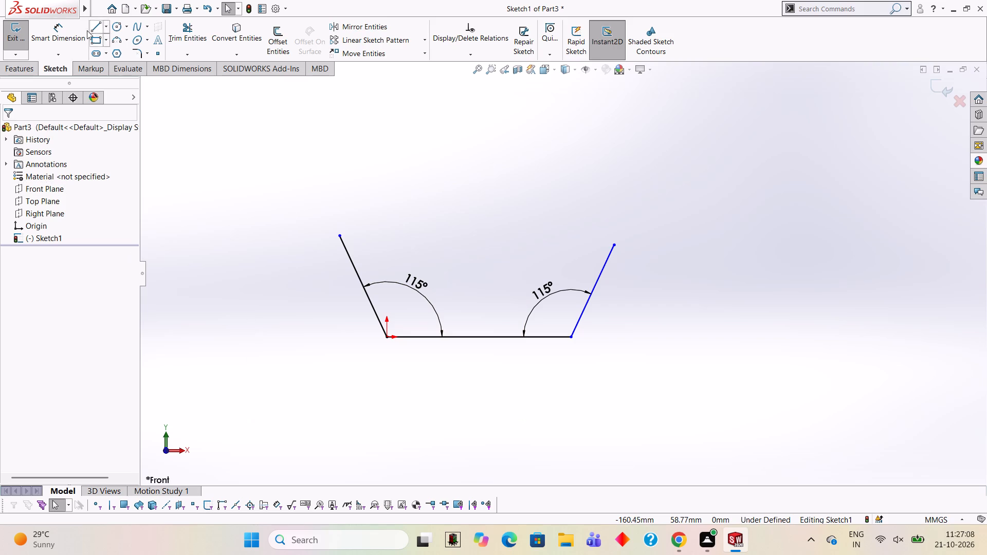
left_click(98, 23)
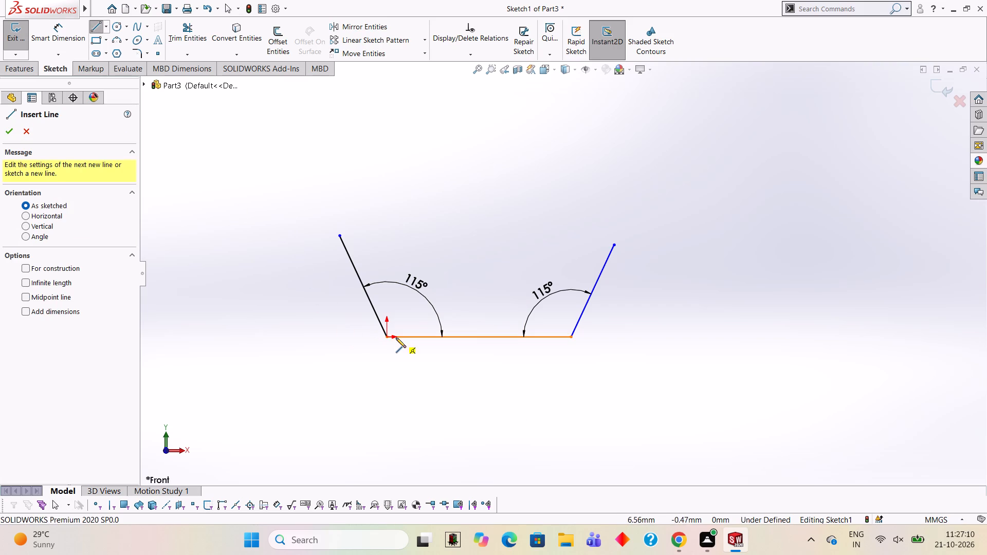
left_click(387, 335)
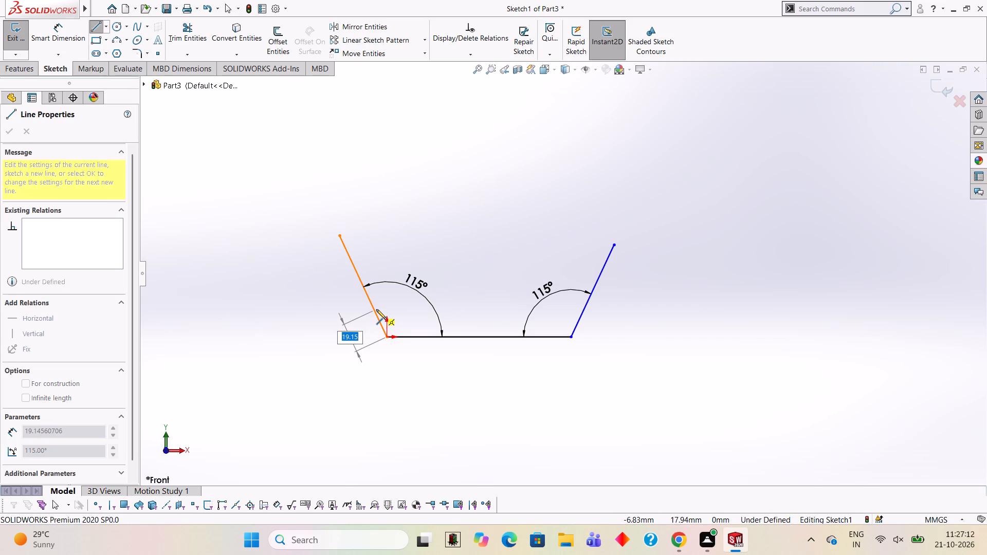
type("30")
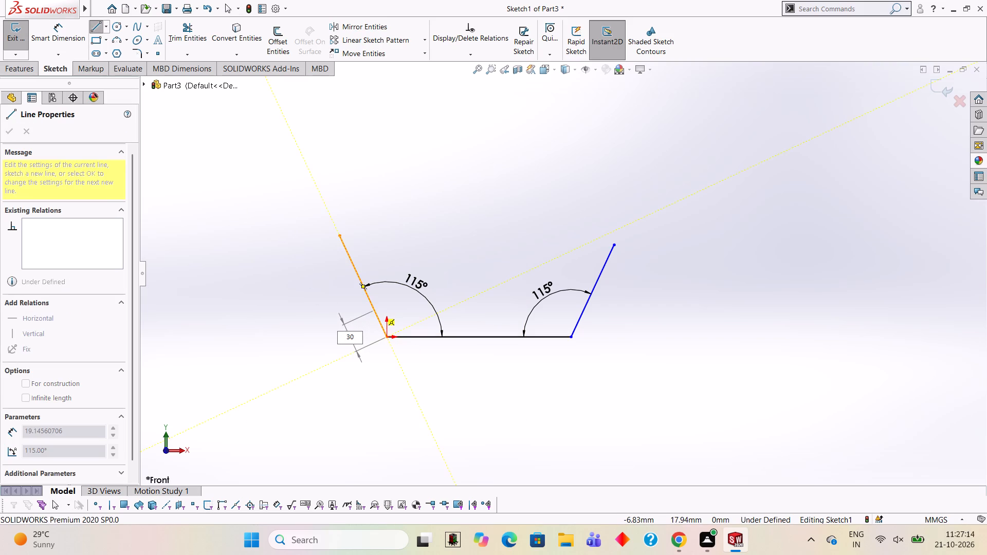
key("Return")
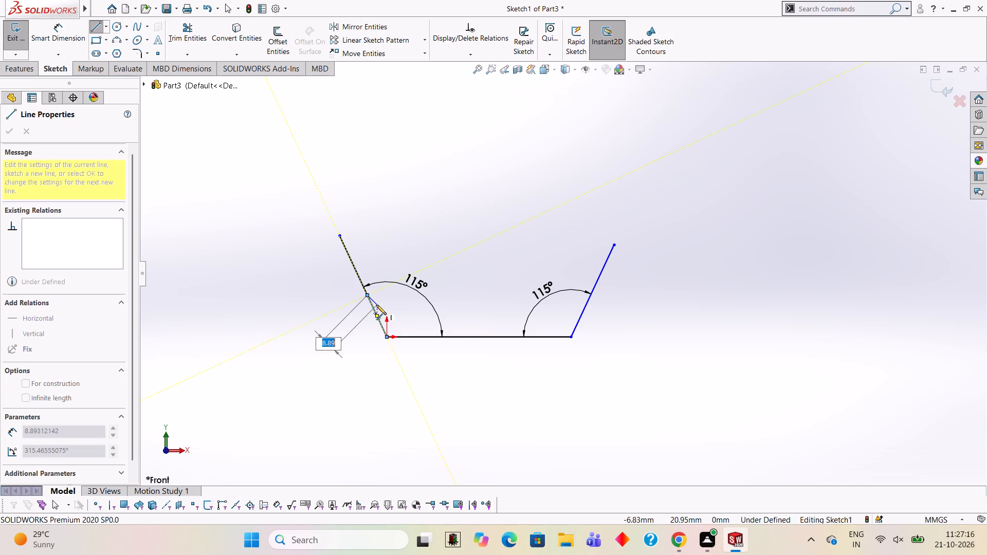
left_click(590, 294)
key("Escape")
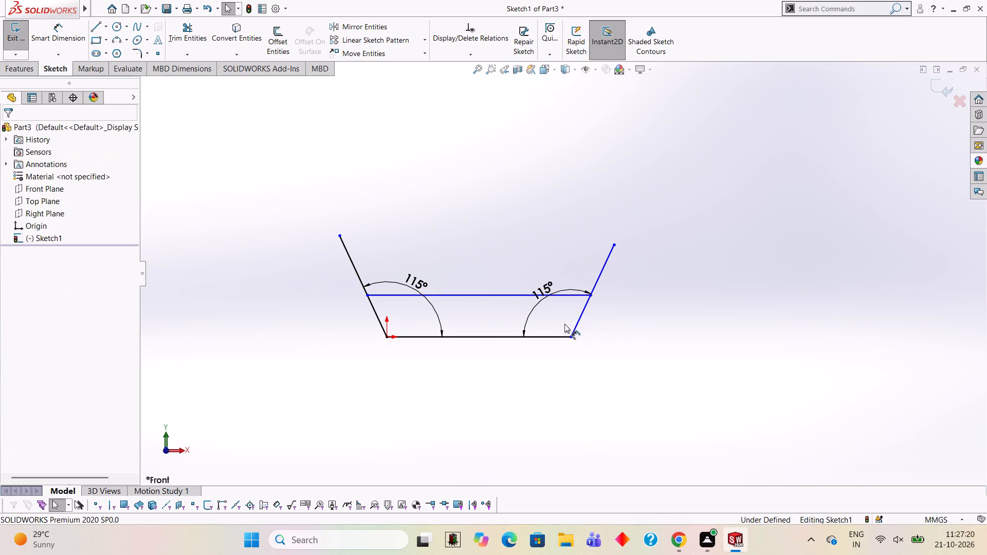
key("Escape")
key("Escape")
Trim the parts of both slanted lines that extend above the upper horizontal line.
left_click(178, 40)
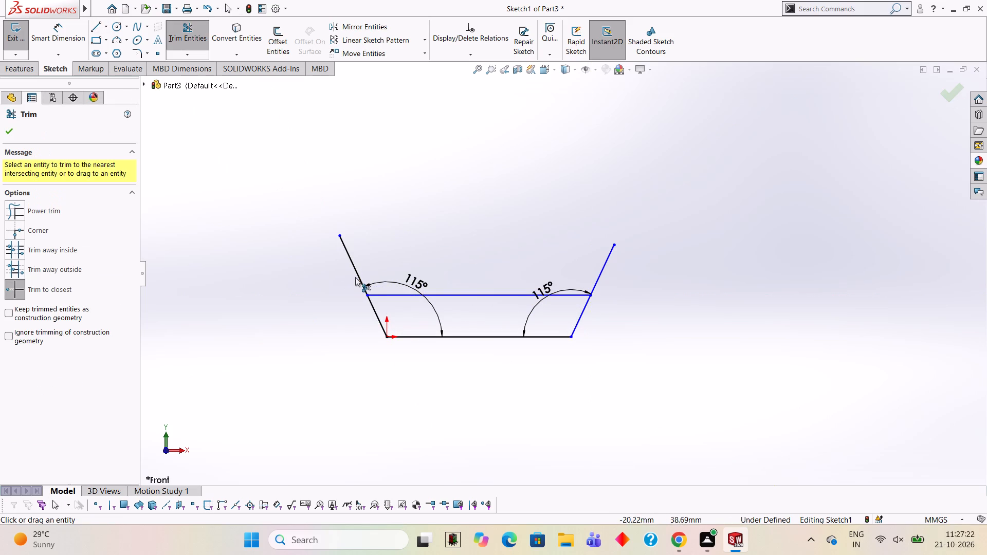
left_click(355, 277)
left_click(355, 270)
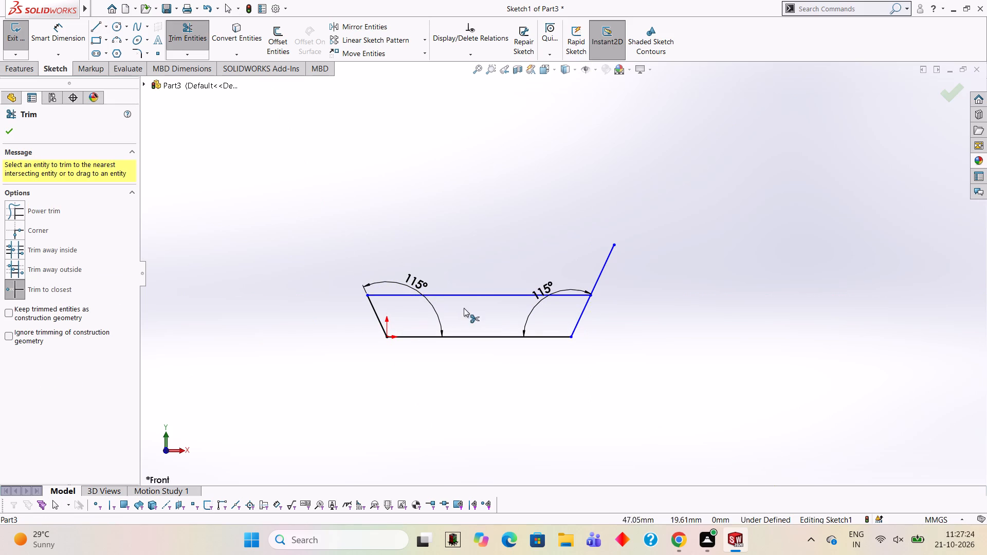
left_click(602, 266)
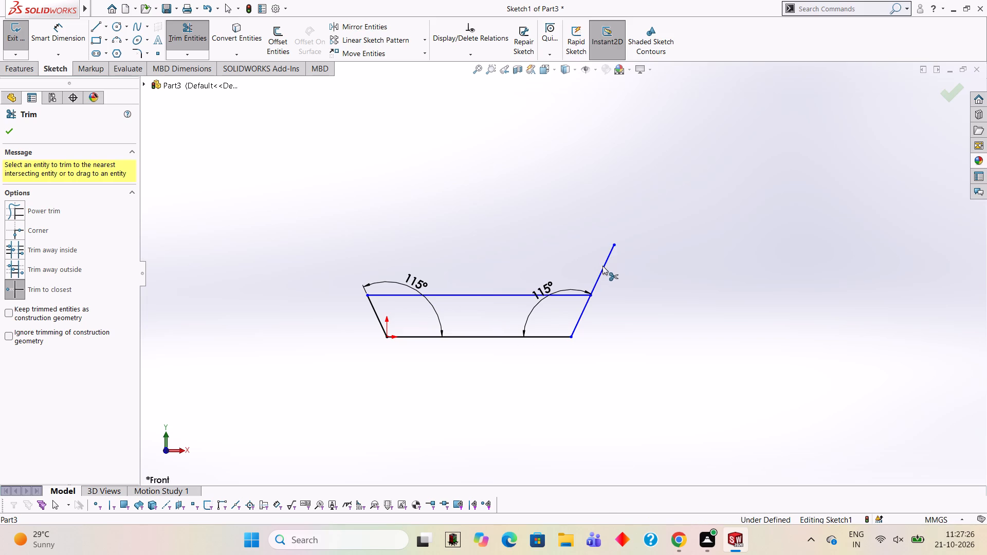
key("Escape")
Dimension the vertical height of the right slanted side, placing the dimension to the right of the profile.
left_click(68, 22)
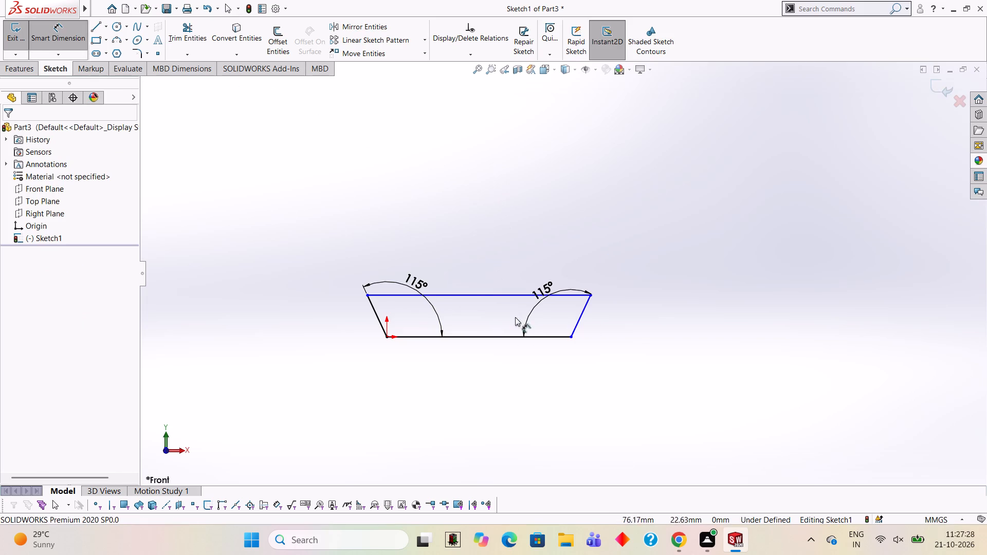
left_click(582, 319)
left_click(685, 309)
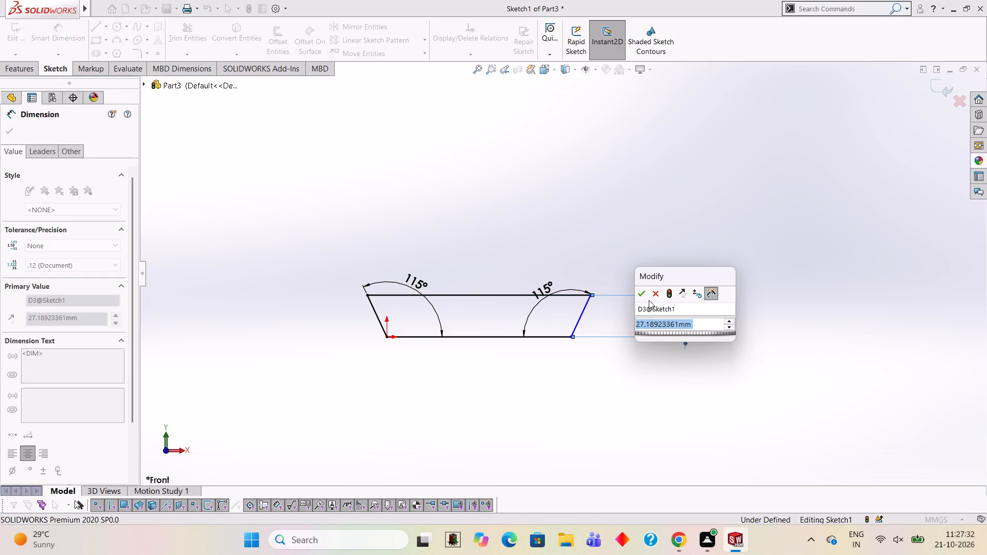
key("Escape")
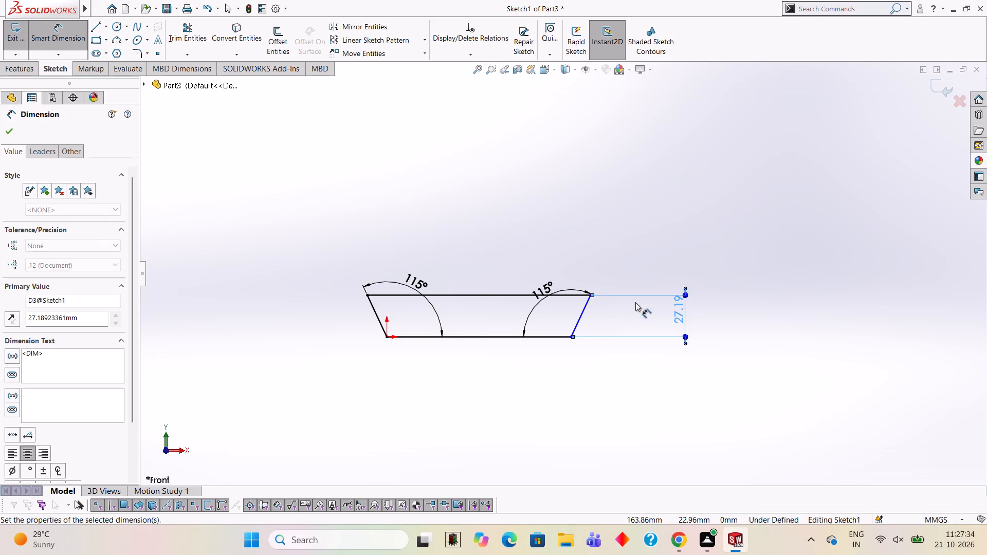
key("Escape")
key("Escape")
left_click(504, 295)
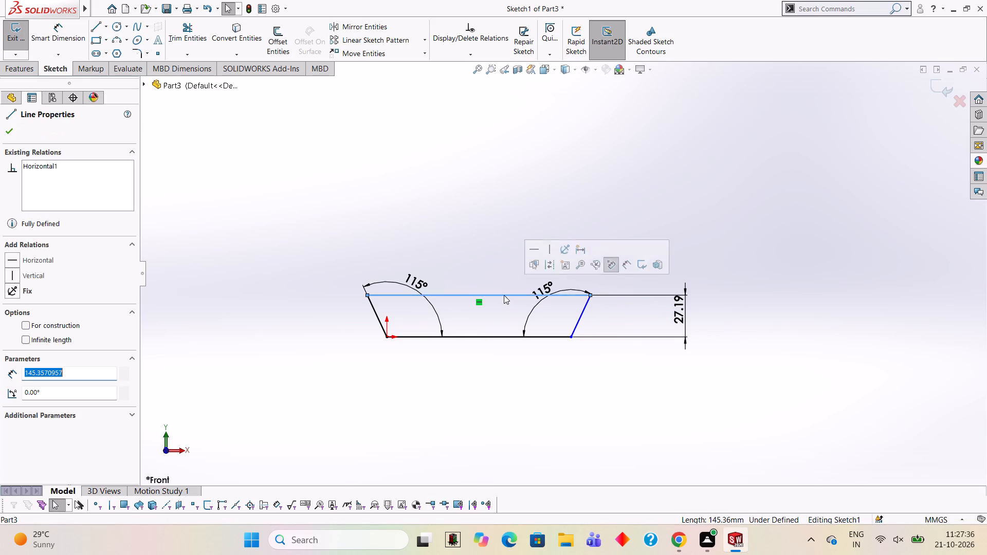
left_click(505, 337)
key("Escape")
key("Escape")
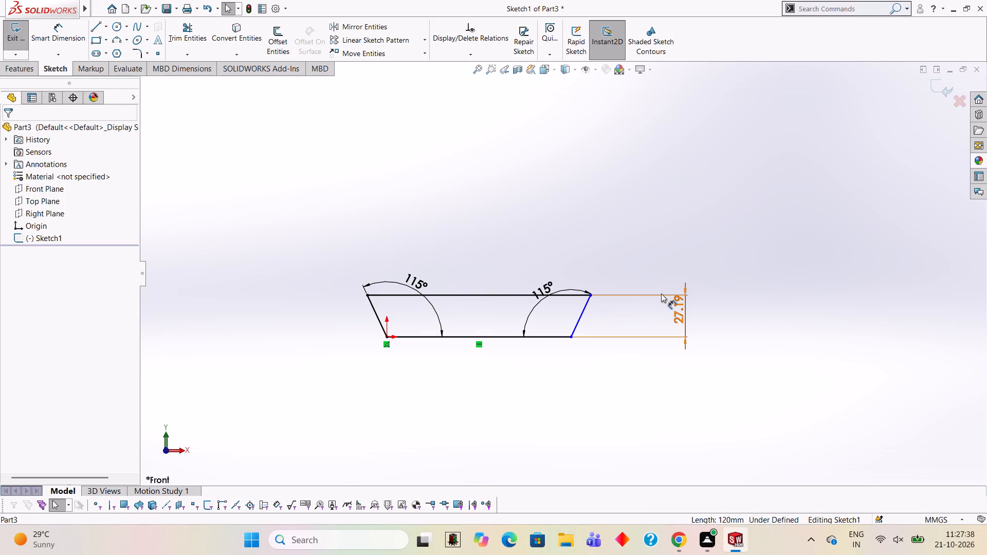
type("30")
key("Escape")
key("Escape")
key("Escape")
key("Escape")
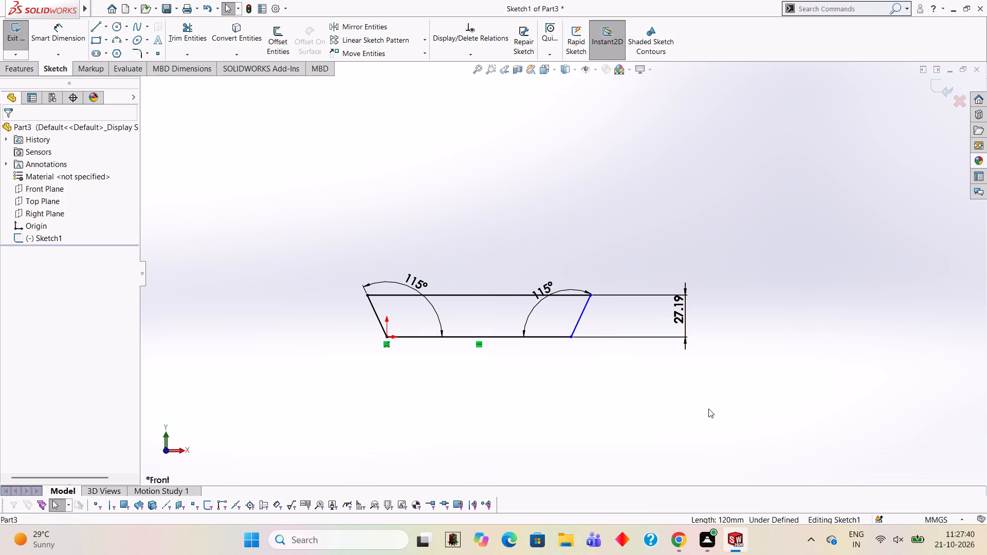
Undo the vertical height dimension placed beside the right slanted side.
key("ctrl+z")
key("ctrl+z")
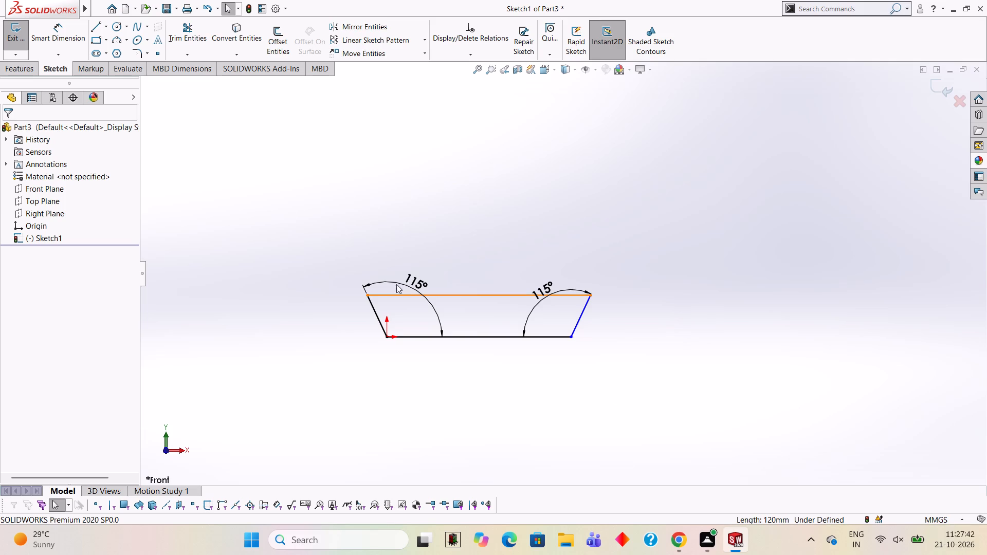
Dimension the vertical distance between the upper horizontal line and the base line as 30 mm, placed beside the right slanted side.
left_click(74, 16)
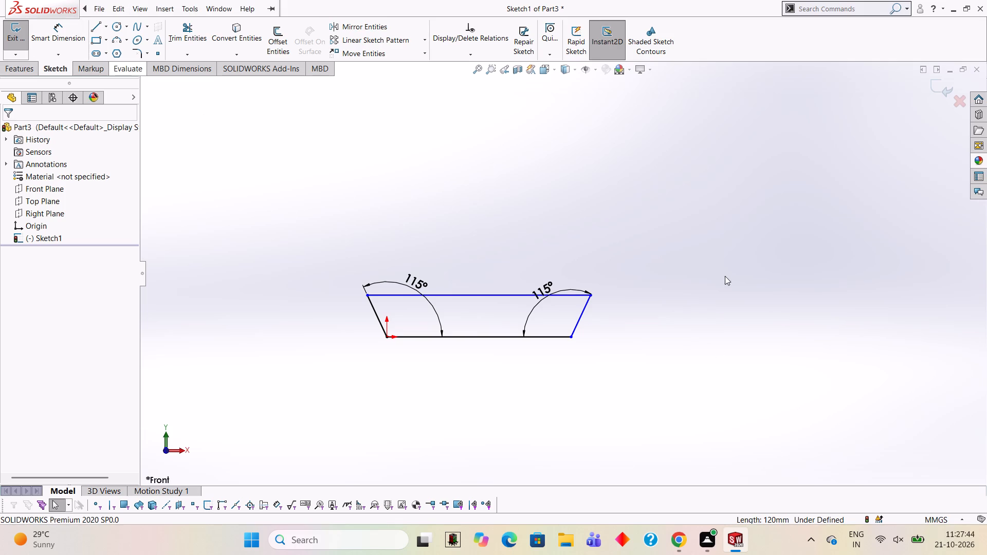
left_click(71, 24)
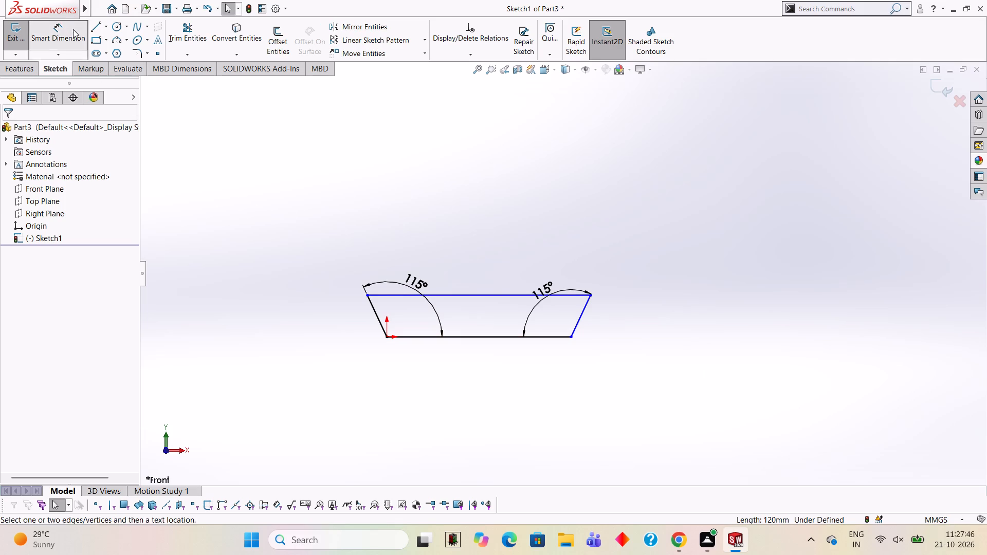
left_click(473, 297)
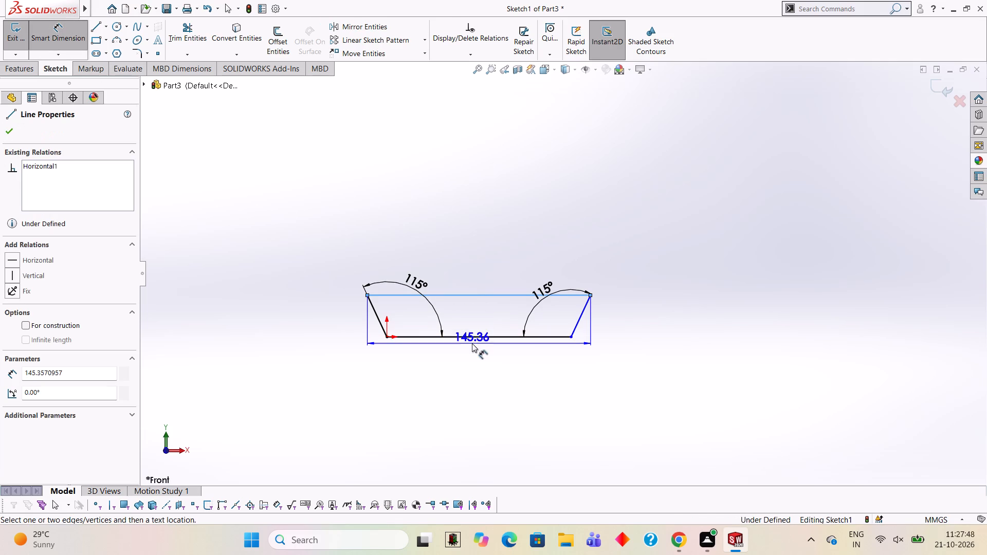
left_click(472, 339)
left_click(633, 323)
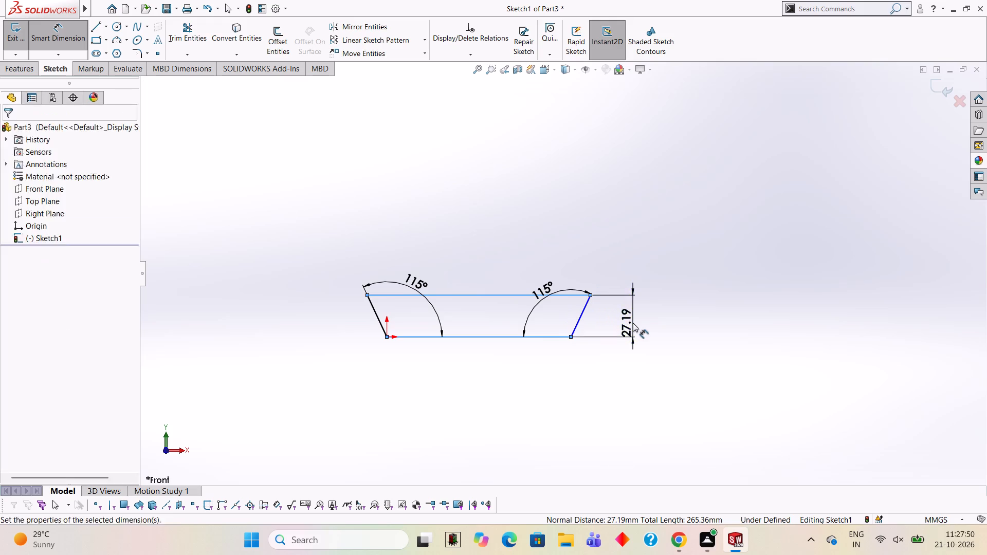
type("30")
key("Return")
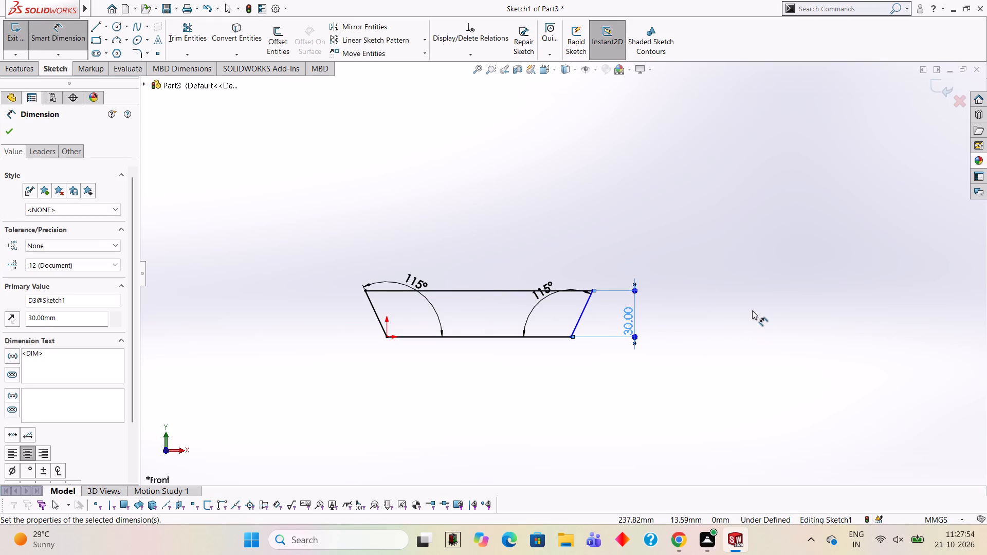
key("Escape")
key("Escape")
key("Escape")
key("Escape")
key("Escape")
key("Escape")
key("Escape")
key("Escape")
key("Escape")
key("Escape")
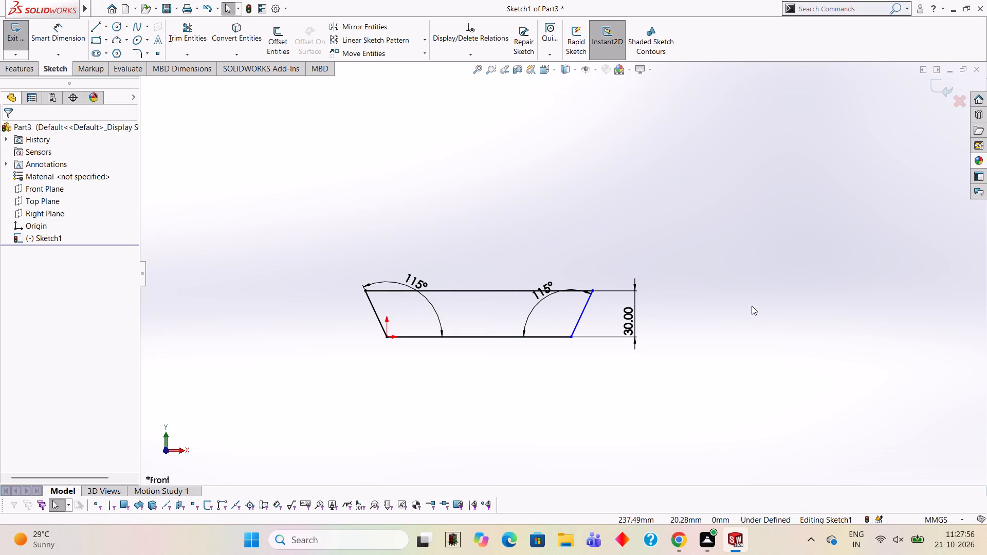
key("Escape")
key("Escape")
key("Escape")
key("Escape")
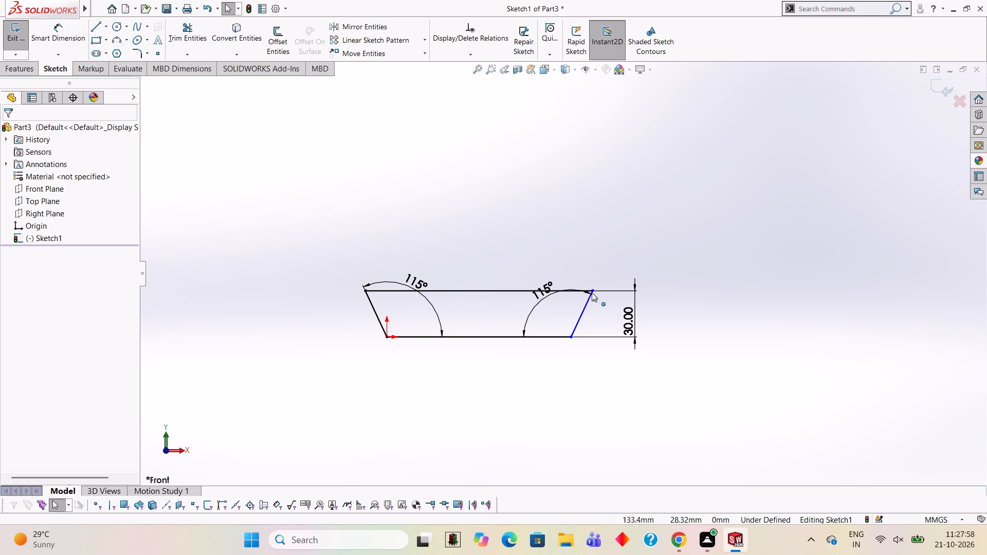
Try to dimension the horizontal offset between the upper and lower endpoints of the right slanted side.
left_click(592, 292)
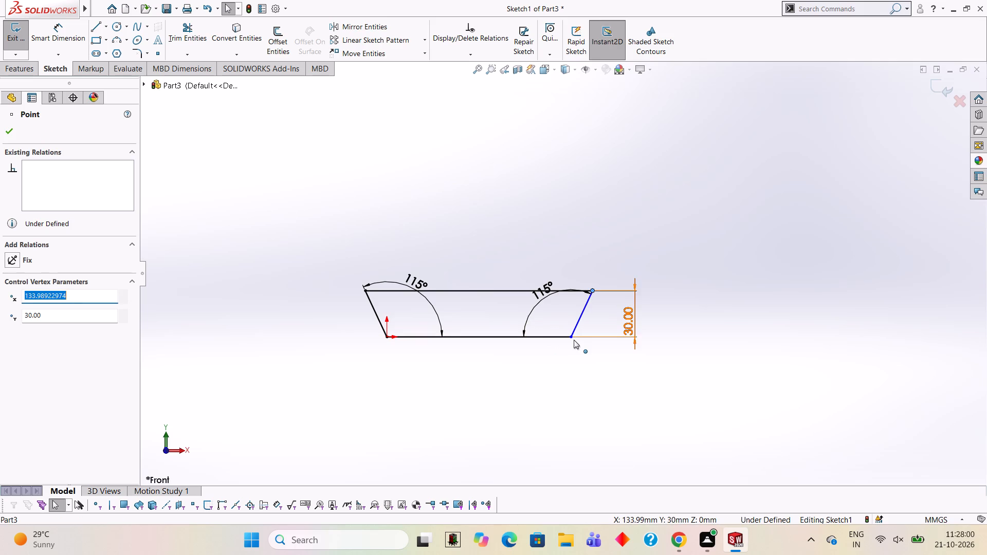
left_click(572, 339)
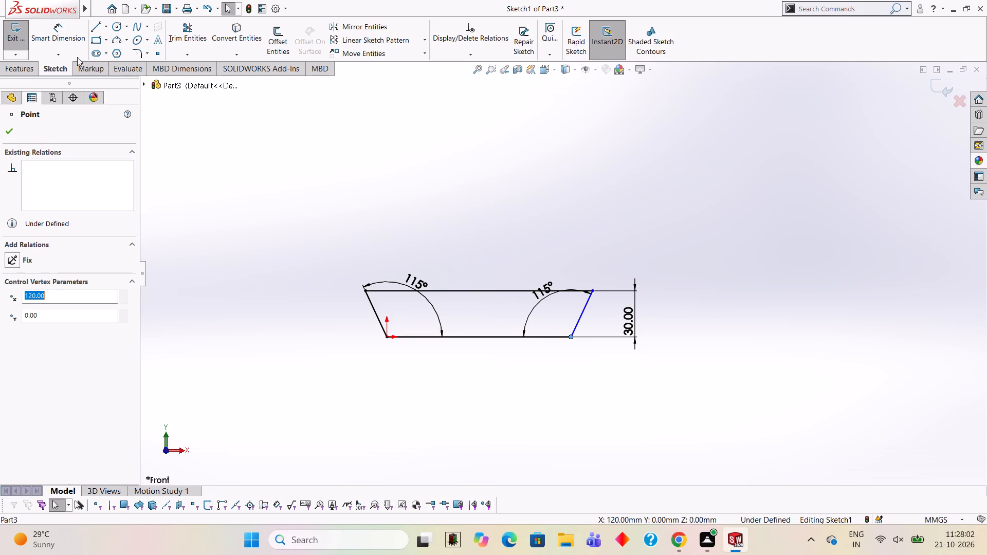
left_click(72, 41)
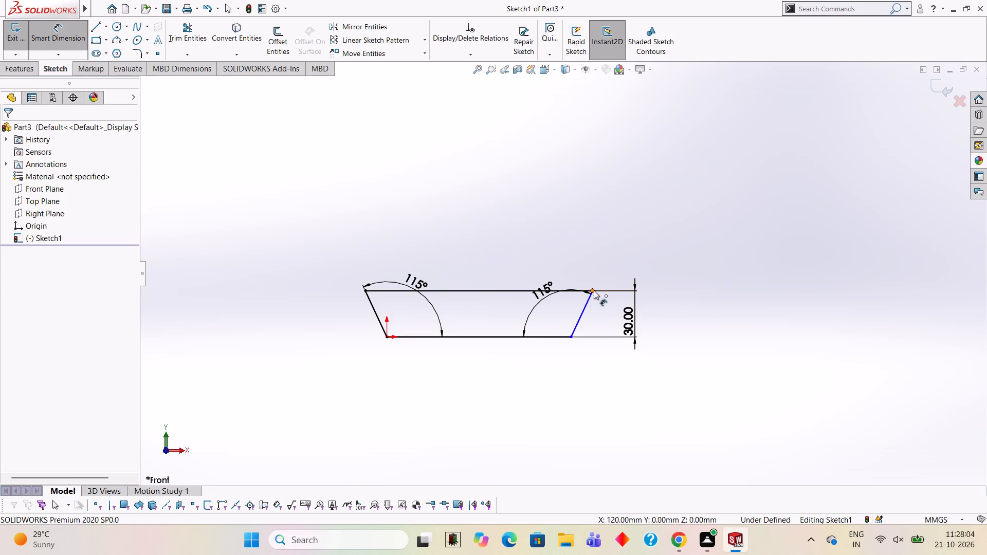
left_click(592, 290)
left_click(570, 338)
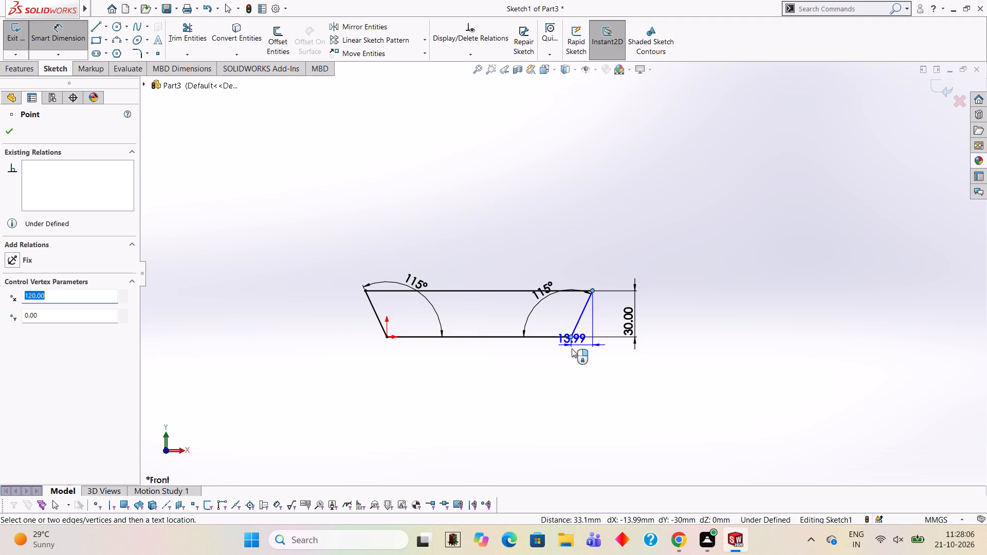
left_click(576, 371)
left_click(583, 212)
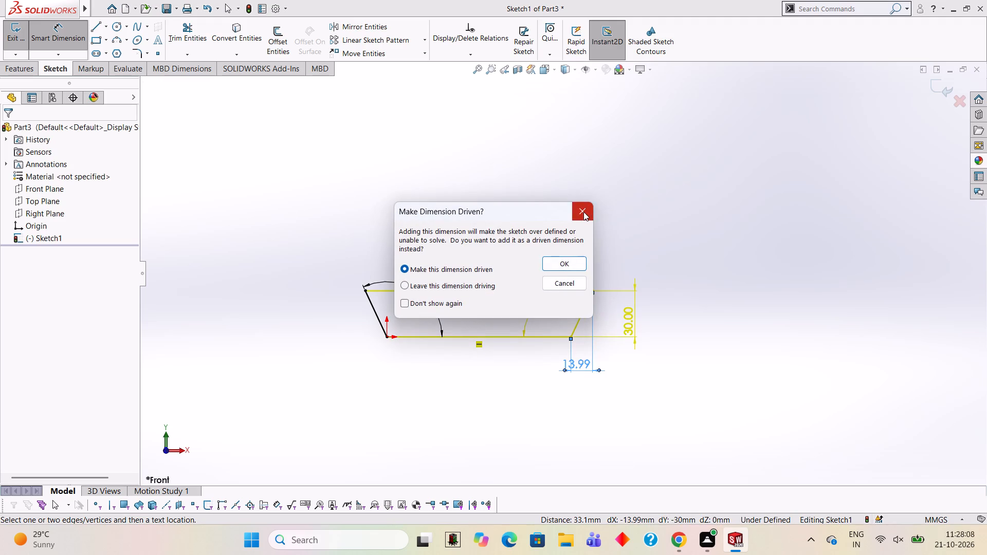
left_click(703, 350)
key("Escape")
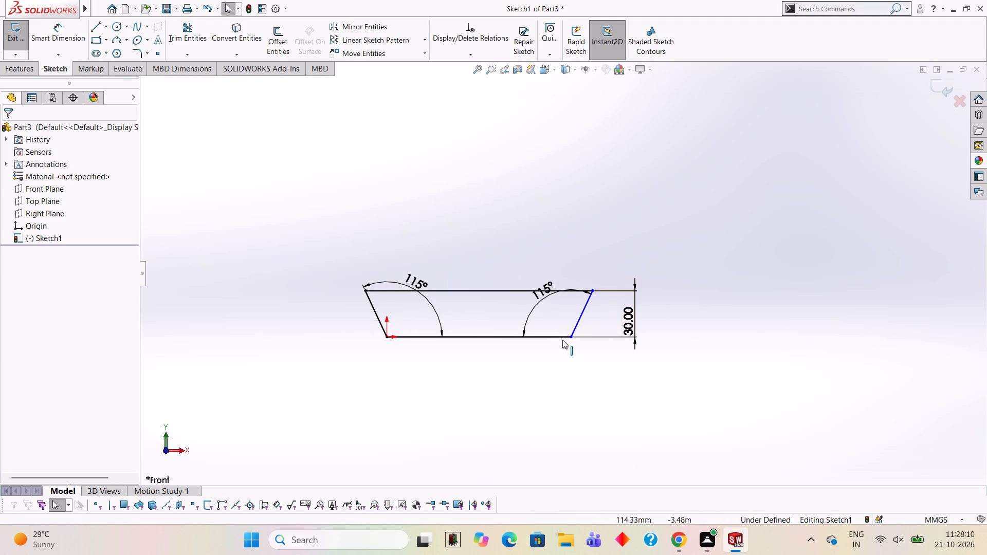
Dimension the horizontal distance between the two upper corners of the trapezoid as 120 mm, placed below the profile.
left_click(593, 289)
left_click(388, 338)
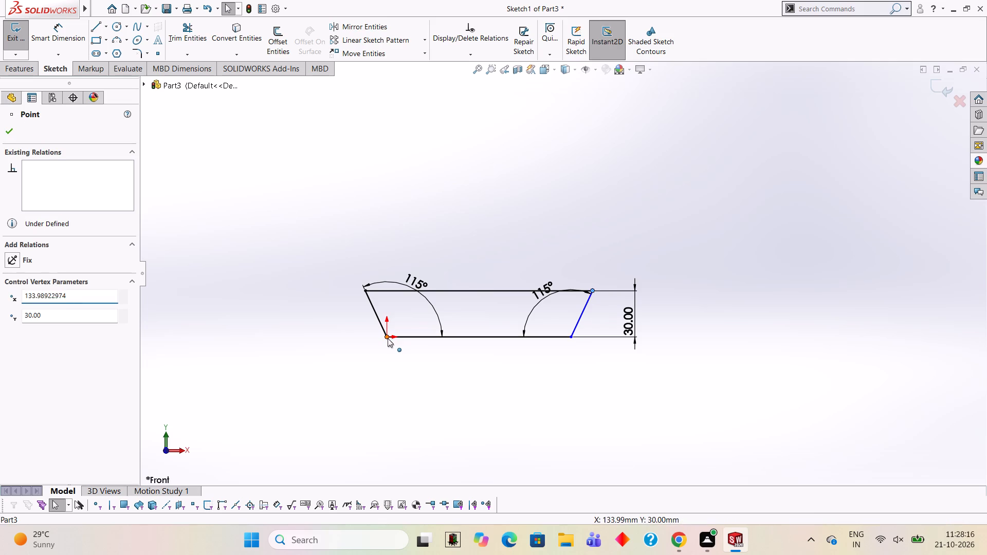
left_click(365, 290)
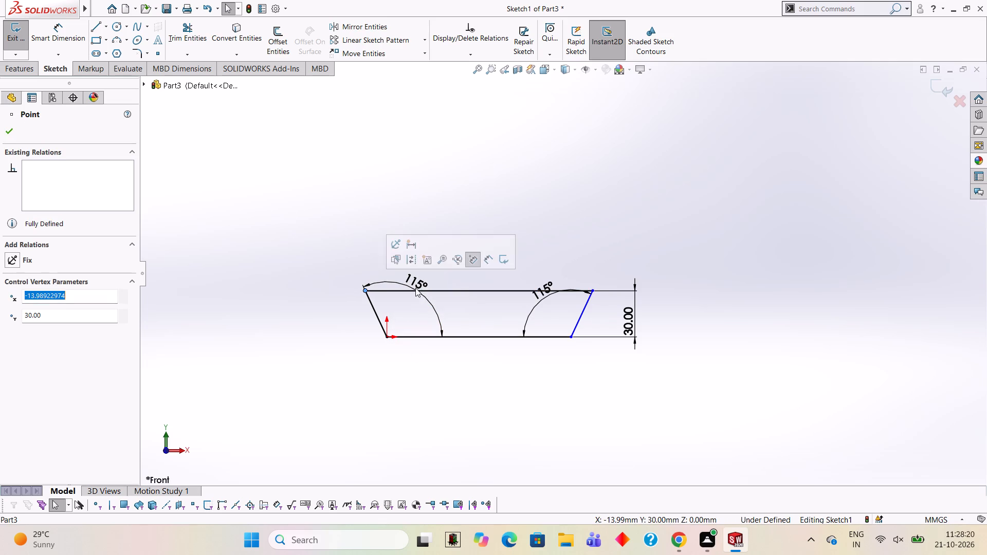
left_click(594, 290)
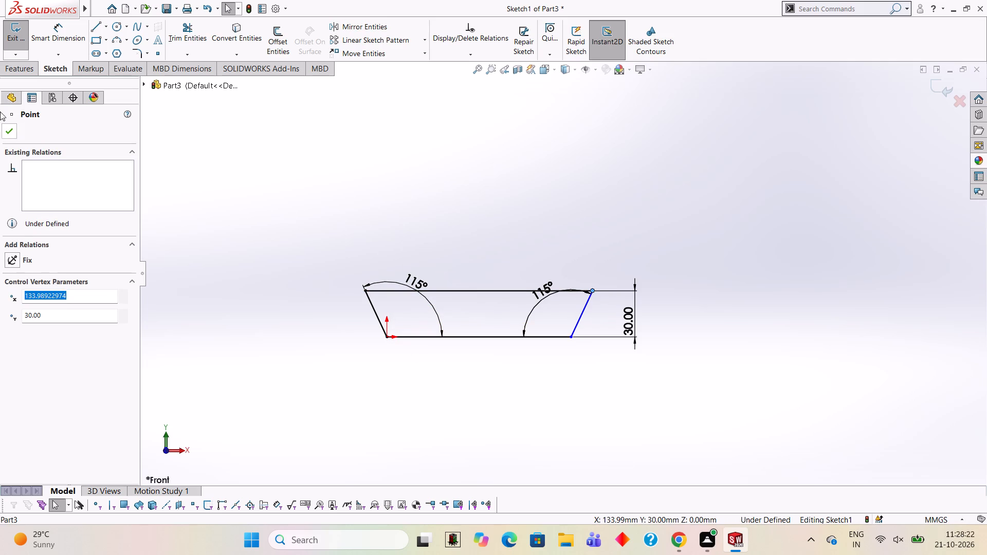
left_click(69, 41)
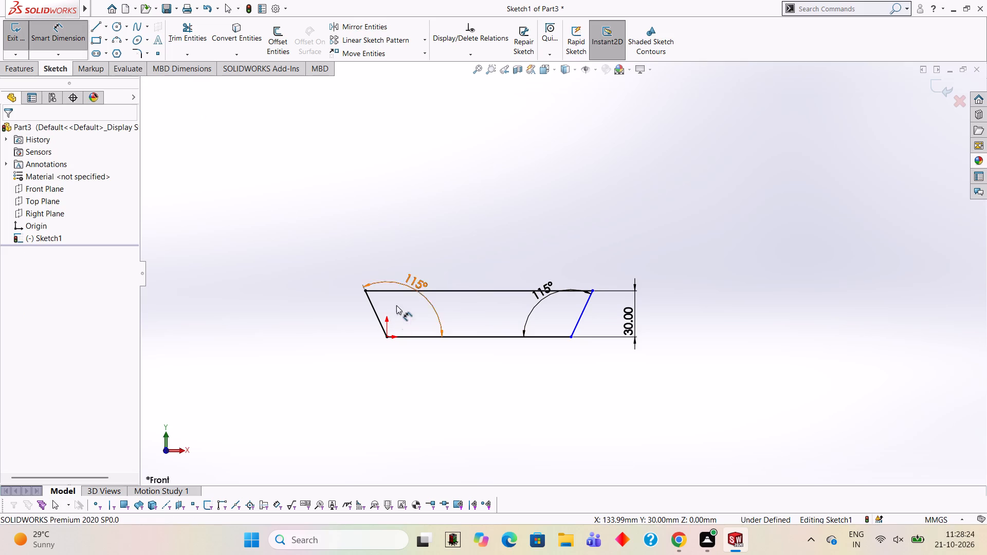
left_click(365, 290)
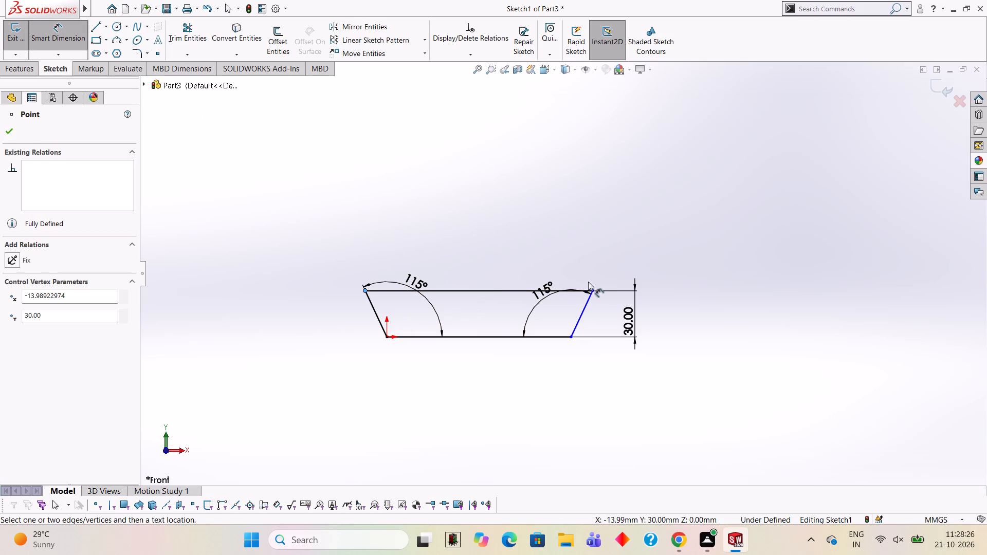
left_click(593, 290)
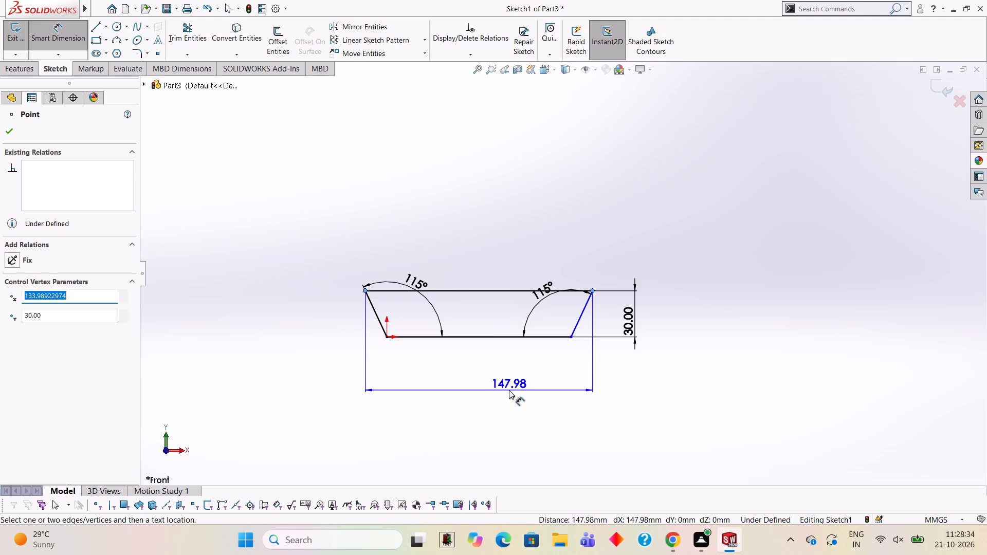
left_click(509, 390)
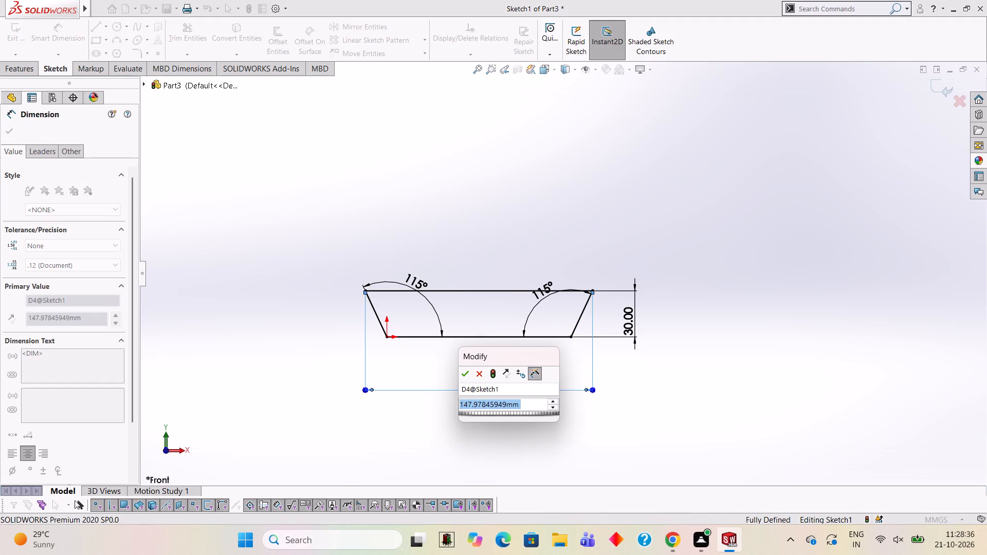
type("120")
key("Return")
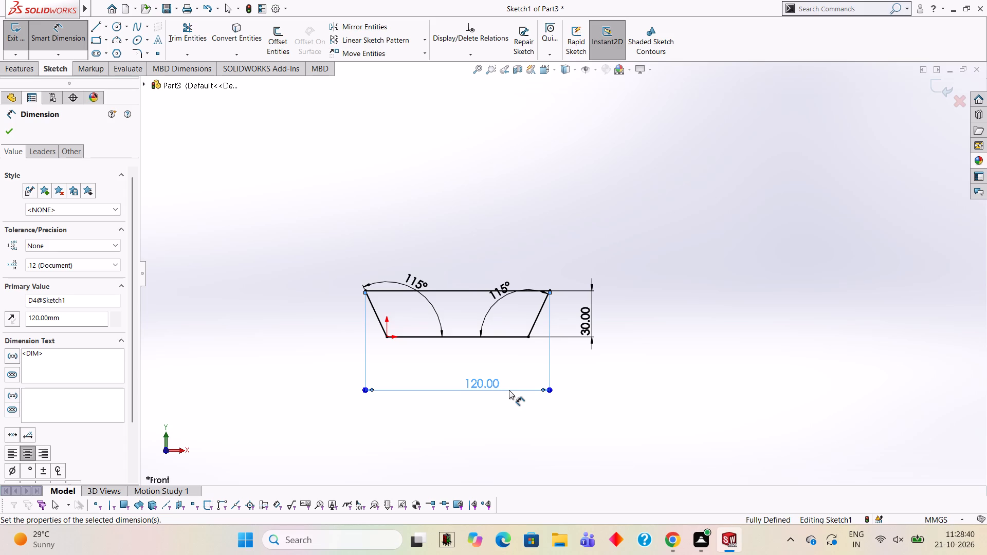
key("Escape")
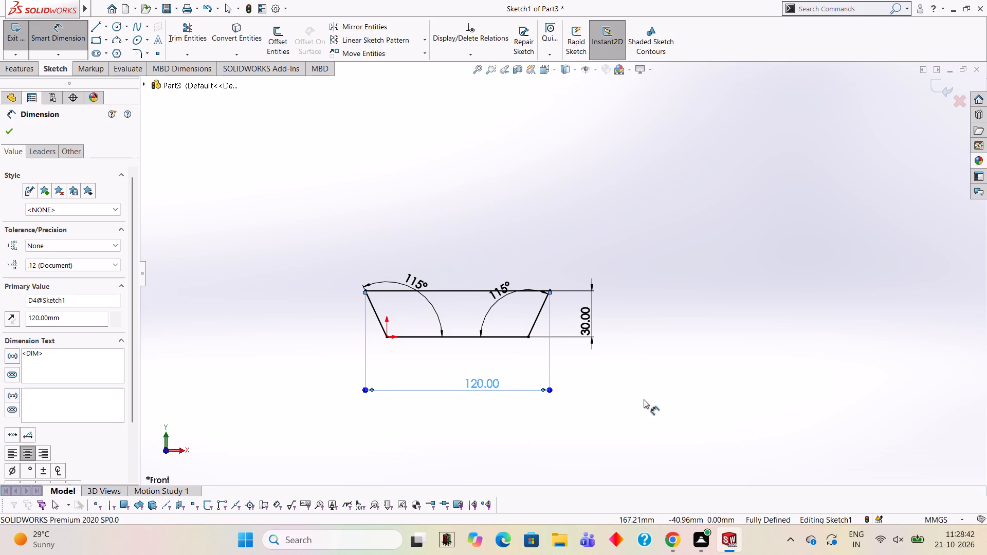
key("Escape")
key("Escape")
key("Escape")
key("Escape")
key("Escape")
key("Escape")
key("Escape")
key("Escape")
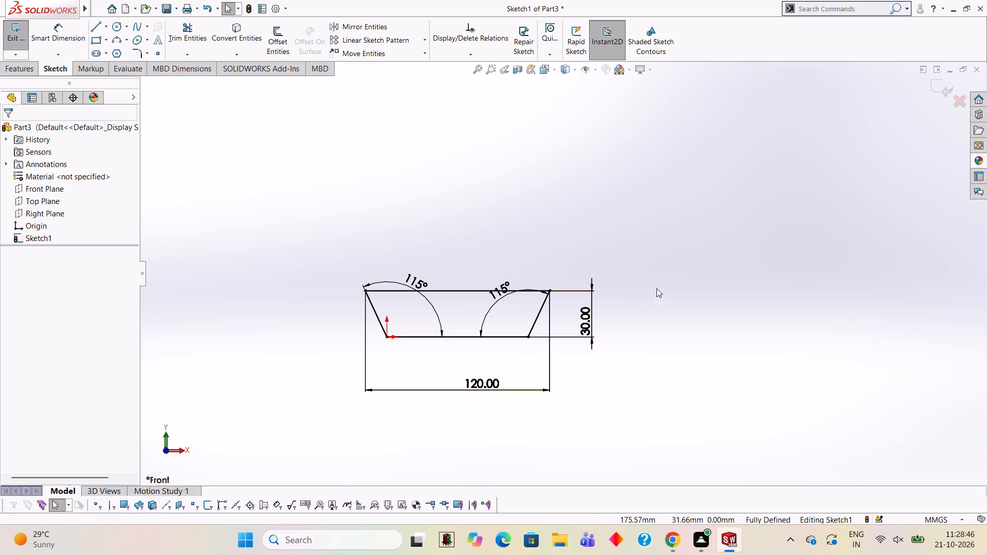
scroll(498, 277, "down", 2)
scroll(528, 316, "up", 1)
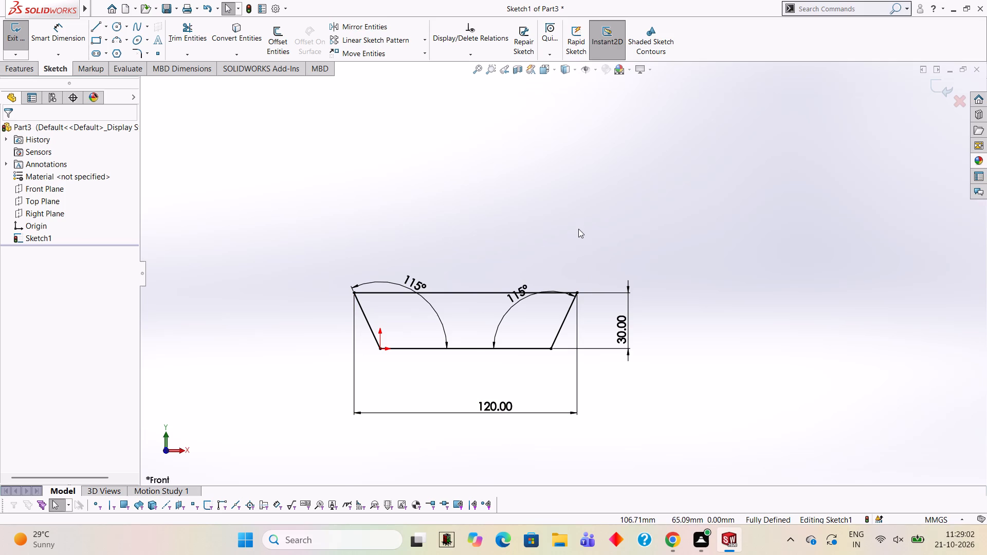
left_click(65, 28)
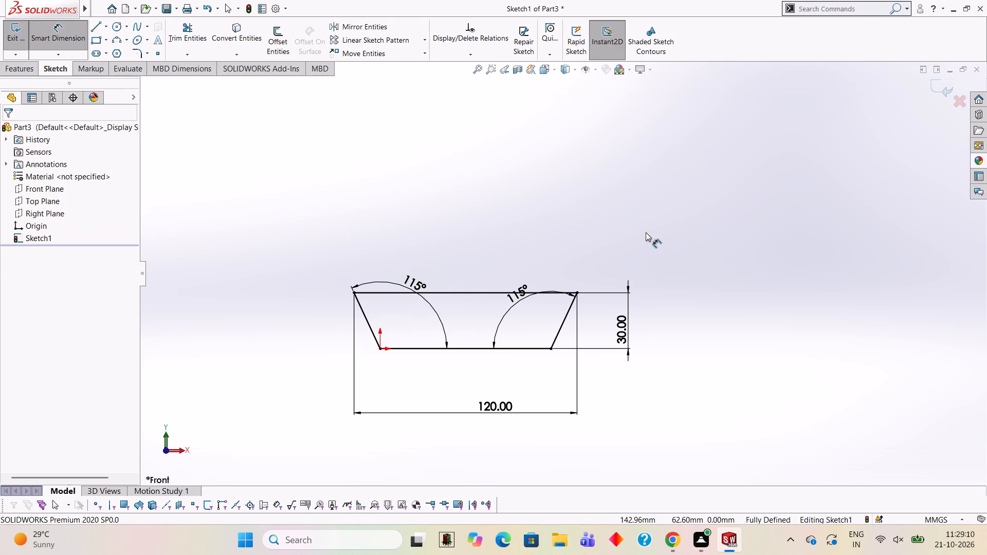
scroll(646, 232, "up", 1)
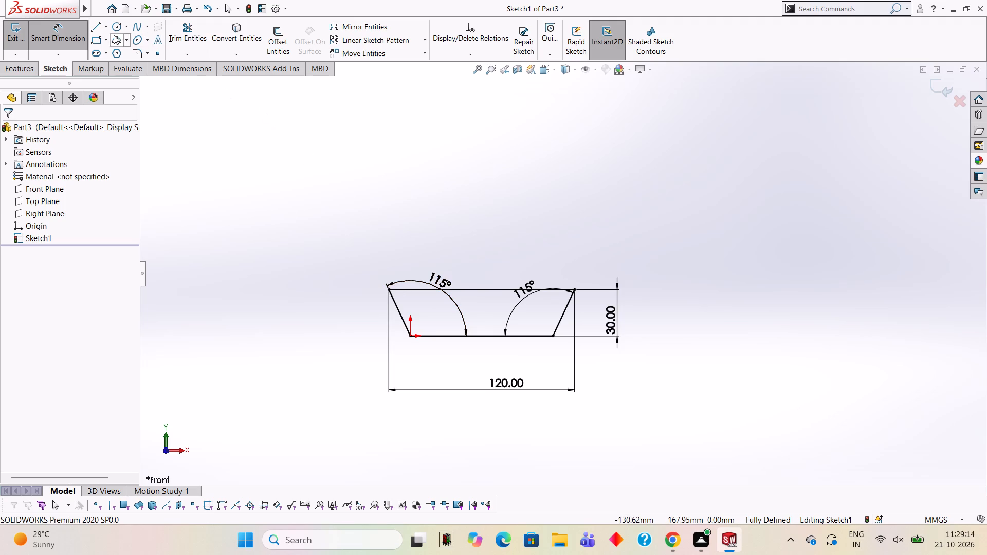
Sketch a line 10 mm up from the trapezoid's upper left corner, horizontally across, and down to its upper right corner.
left_click(93, 24)
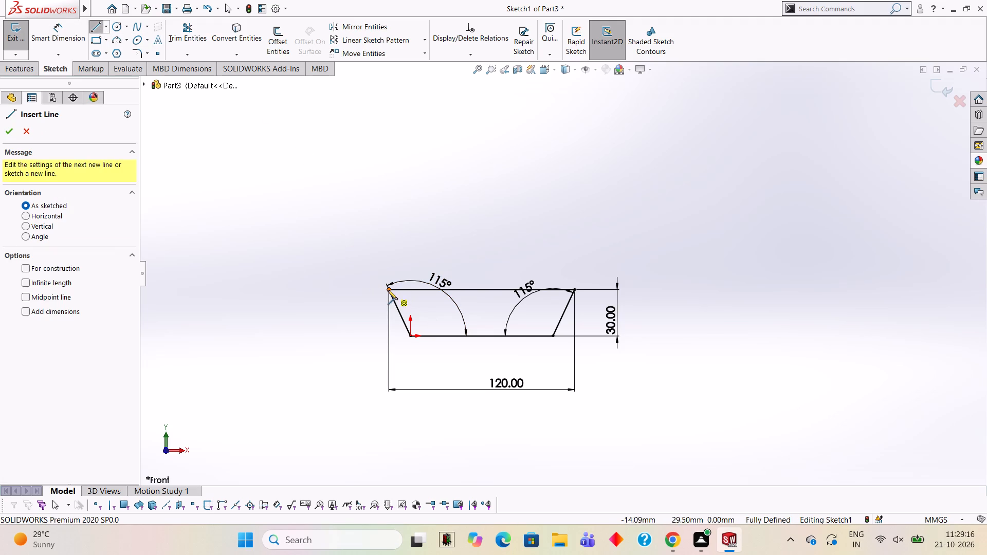
left_click(388, 290)
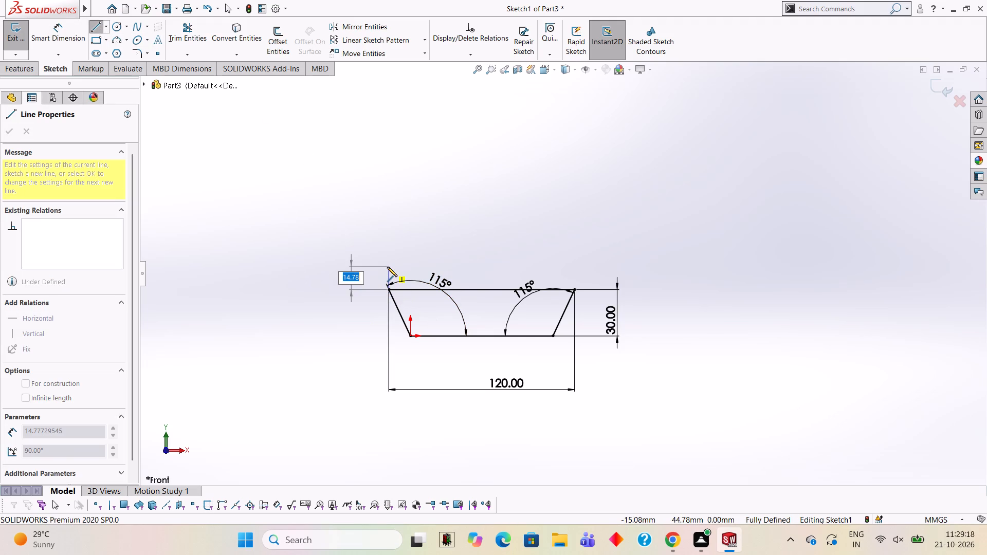
type("10")
key("Return")
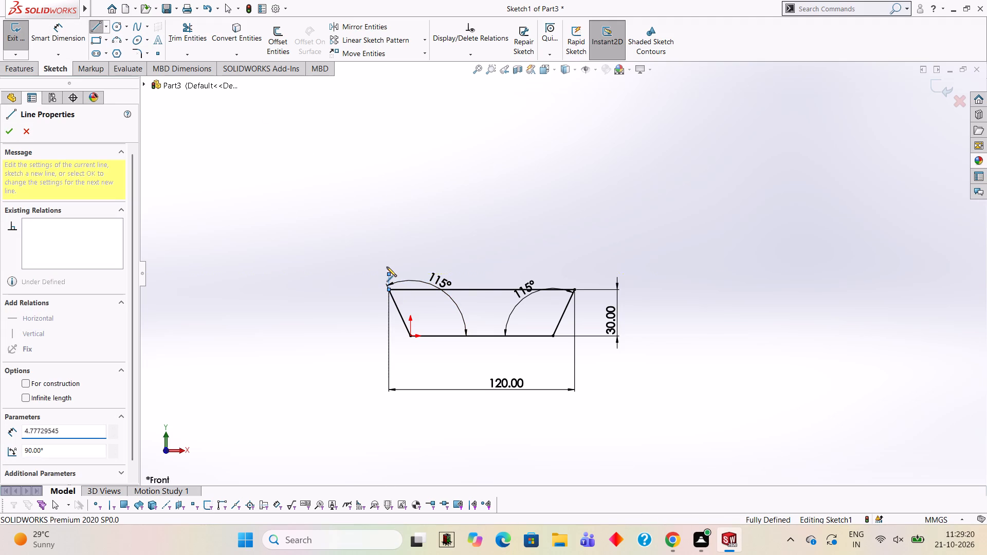
left_click(574, 274)
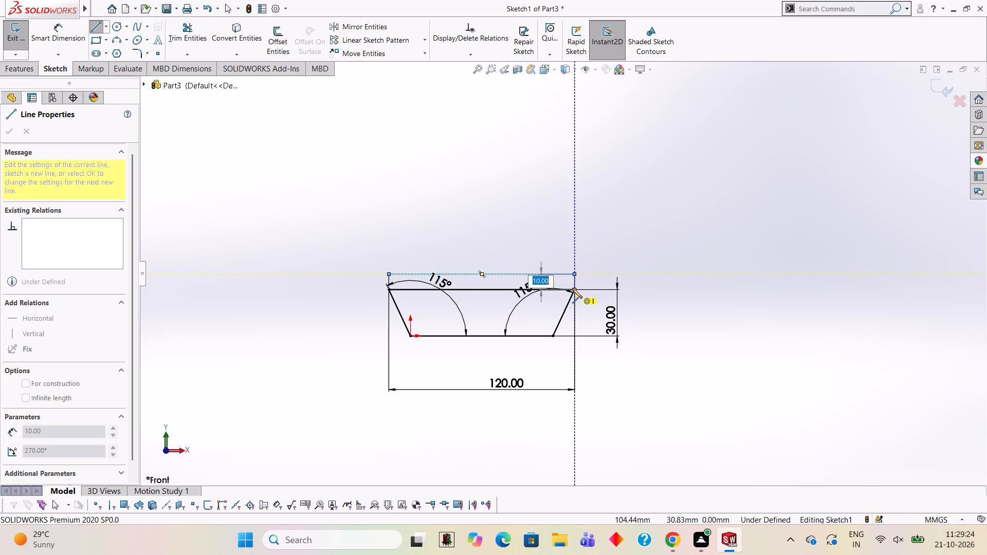
left_click(572, 288)
key("Escape")
key("Escape")
key("Escape")
key("Escape")
key("Escape")
scroll(533, 297, "down", 4)
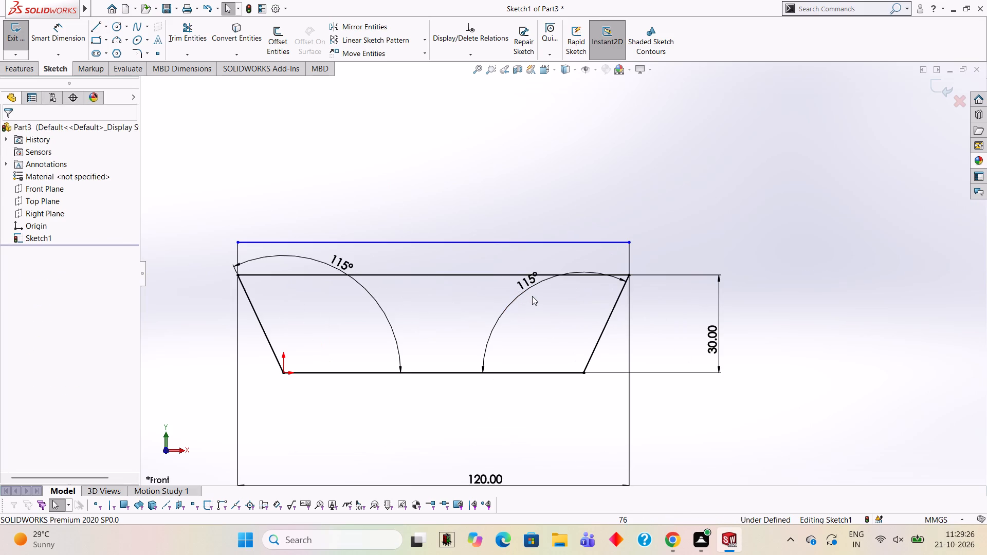
Dimension the short vertical line at the band's right end as 10 mm, placed to the right of the profile.
left_click(67, 44)
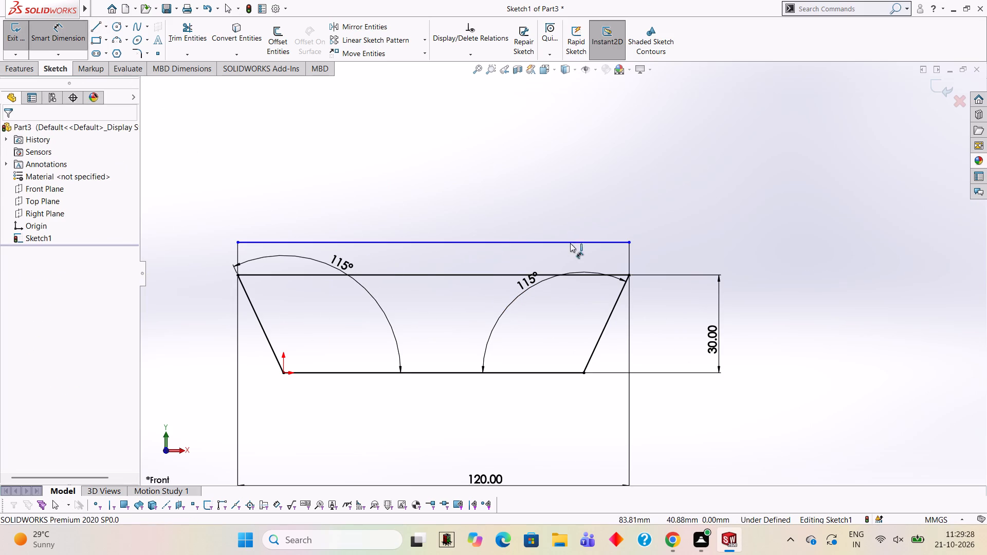
left_click(628, 251)
left_click(703, 257)
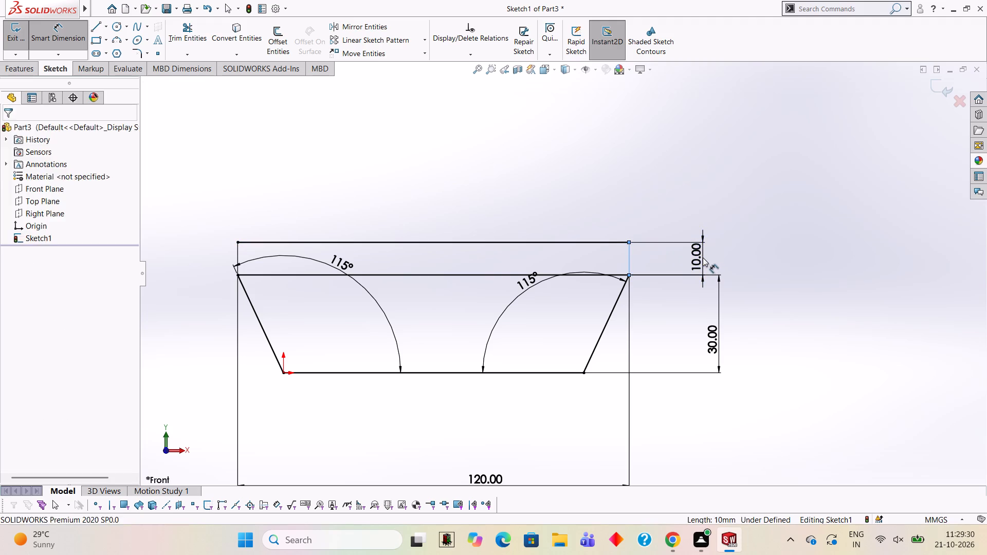
left_click(660, 243)
left_click(693, 176)
Trim away the horizontal line between the trapezoid and the 10 mm band so the profile becomes one closed outline.
scroll(526, 332, "up", 4)
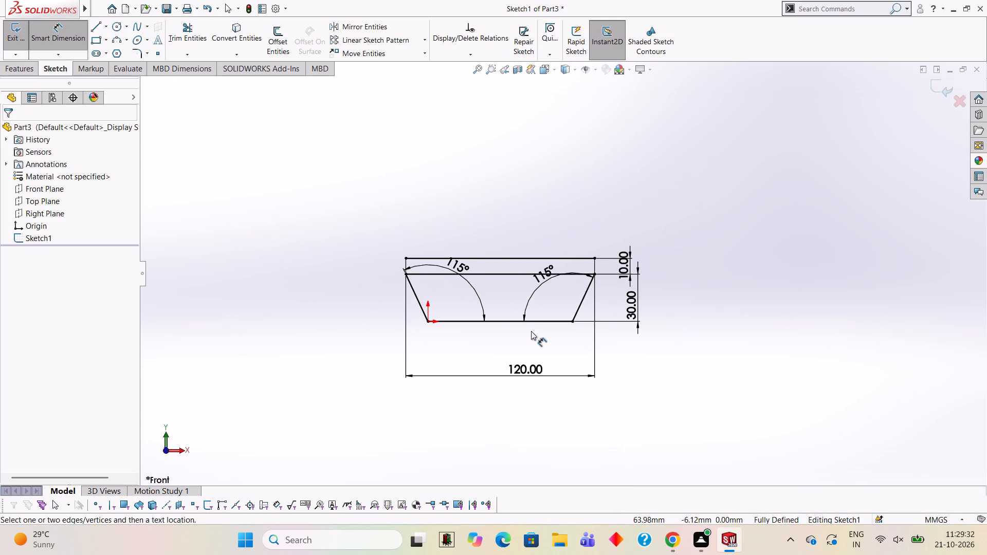
scroll(531, 311, "down", 2)
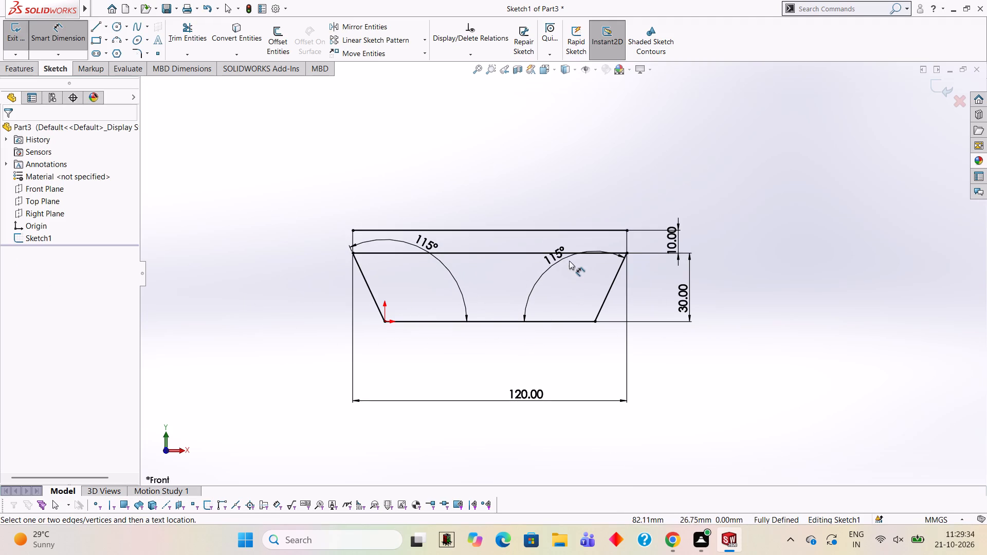
scroll(519, 286, "up", 1)
scroll(514, 298, "down", 3)
scroll(565, 234, "up", 3)
scroll(565, 234, "down", 2)
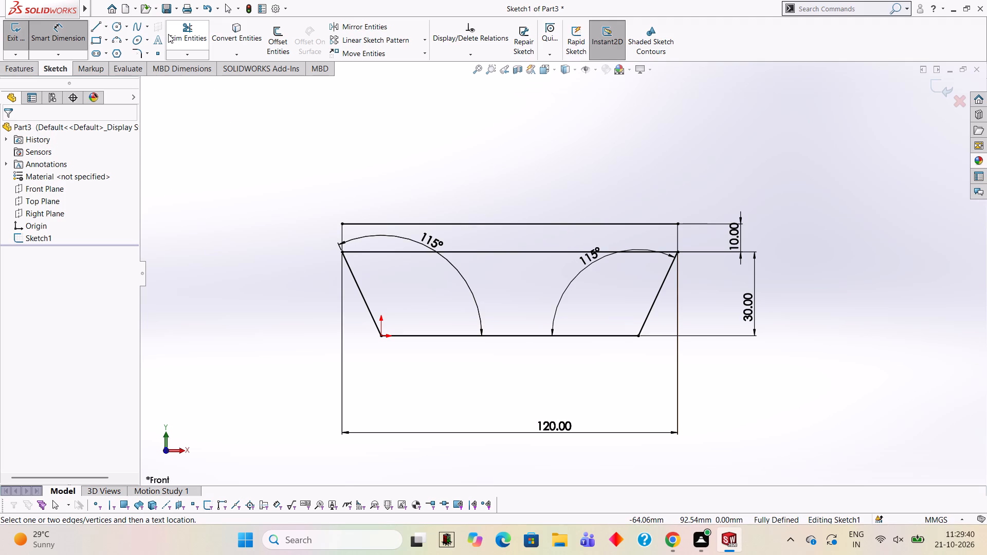
left_click(195, 30)
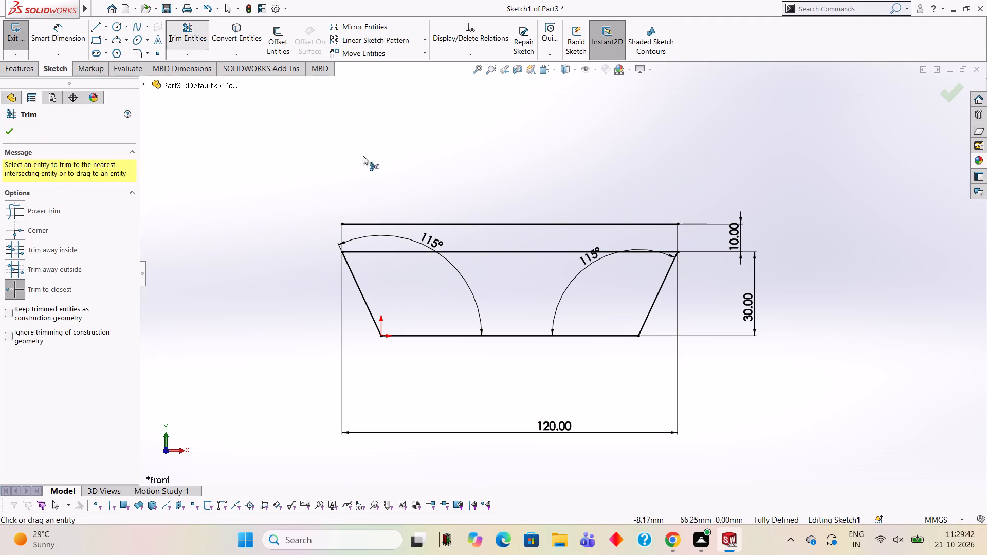
left_click(396, 250)
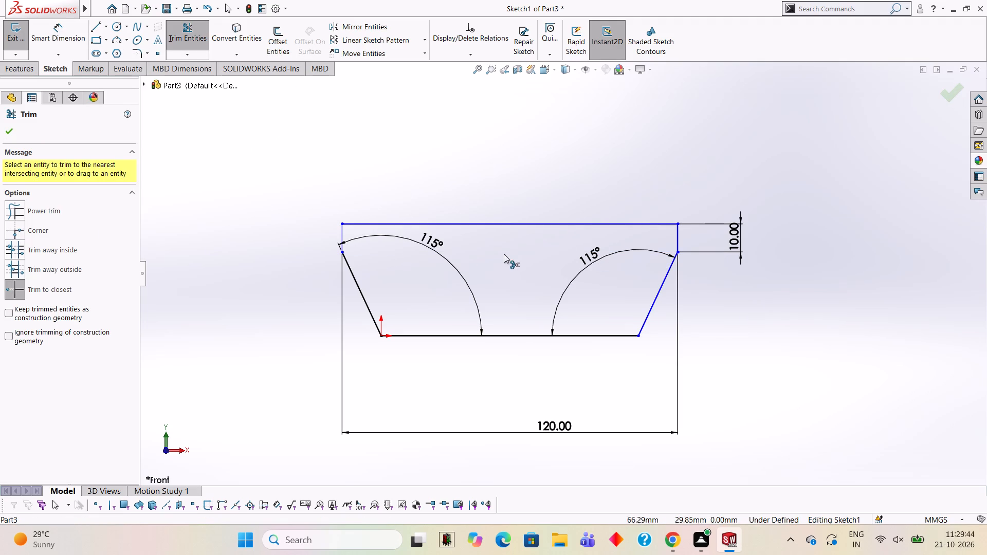
Dimension the overall height between the top line and the base line as 40 mm, placed right of the 10 mm dimension.
left_click(75, 40)
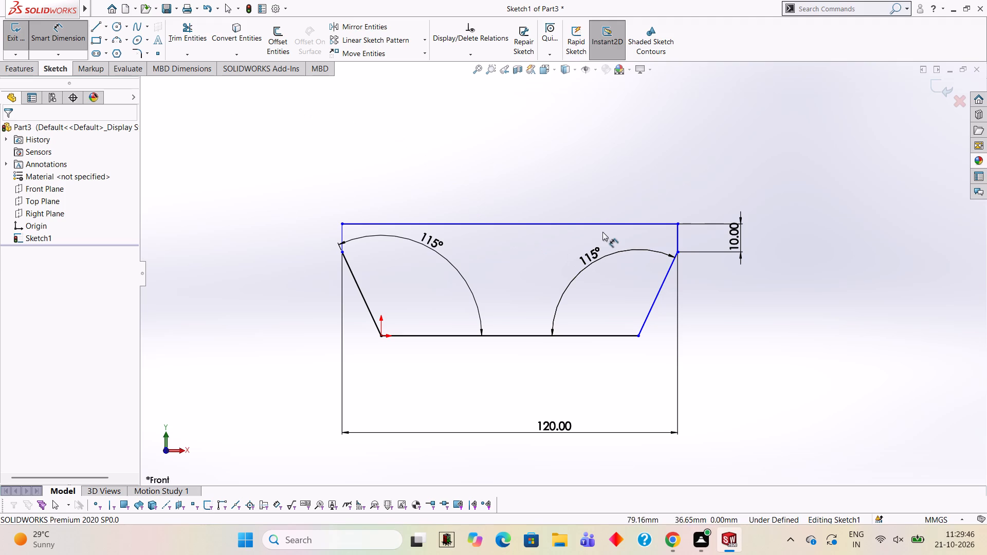
left_click(601, 226)
left_click(606, 337)
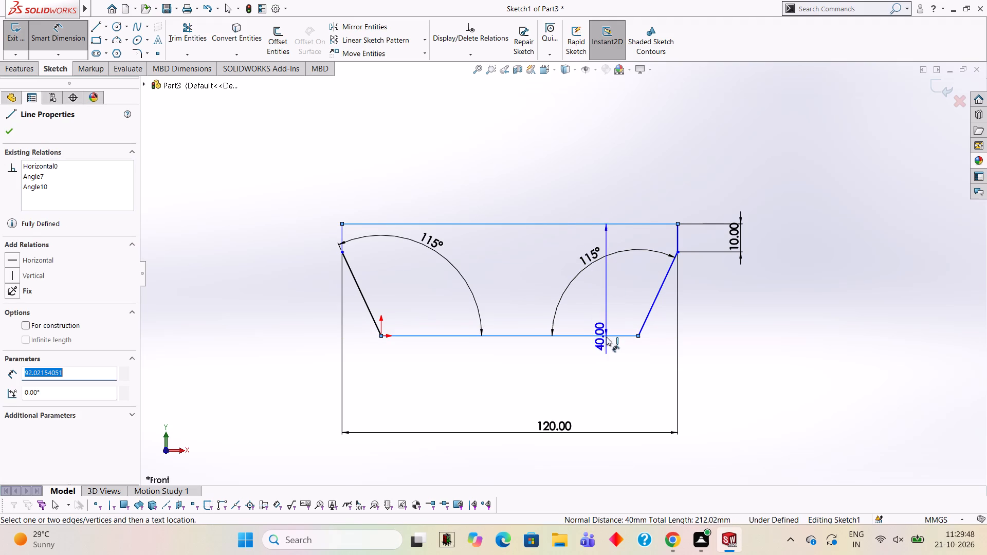
left_click(770, 288)
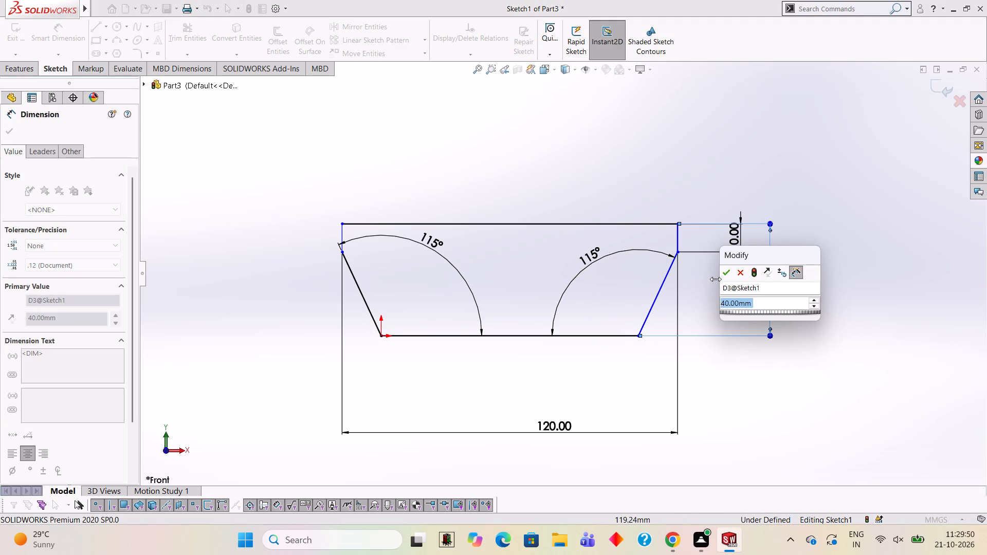
left_click(726, 272)
left_click(753, 405)
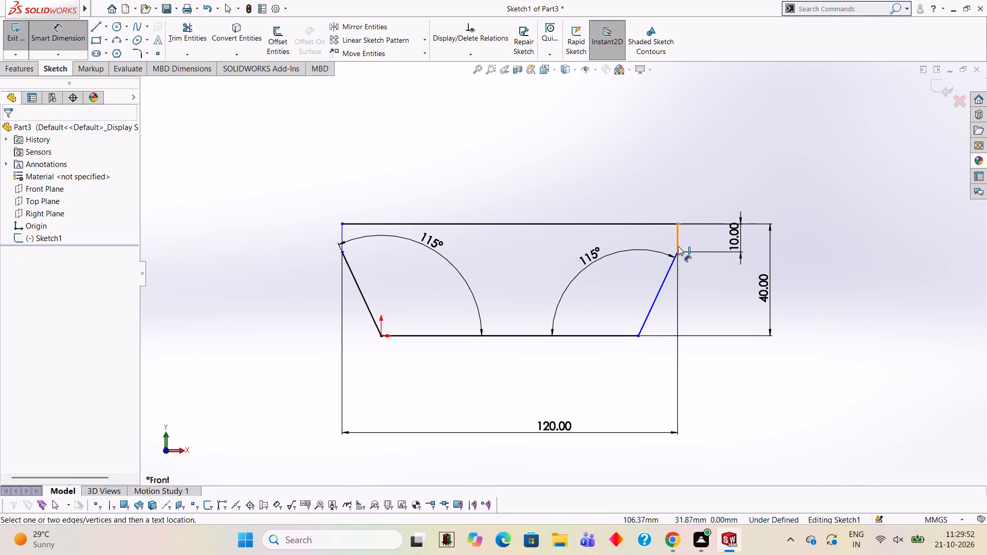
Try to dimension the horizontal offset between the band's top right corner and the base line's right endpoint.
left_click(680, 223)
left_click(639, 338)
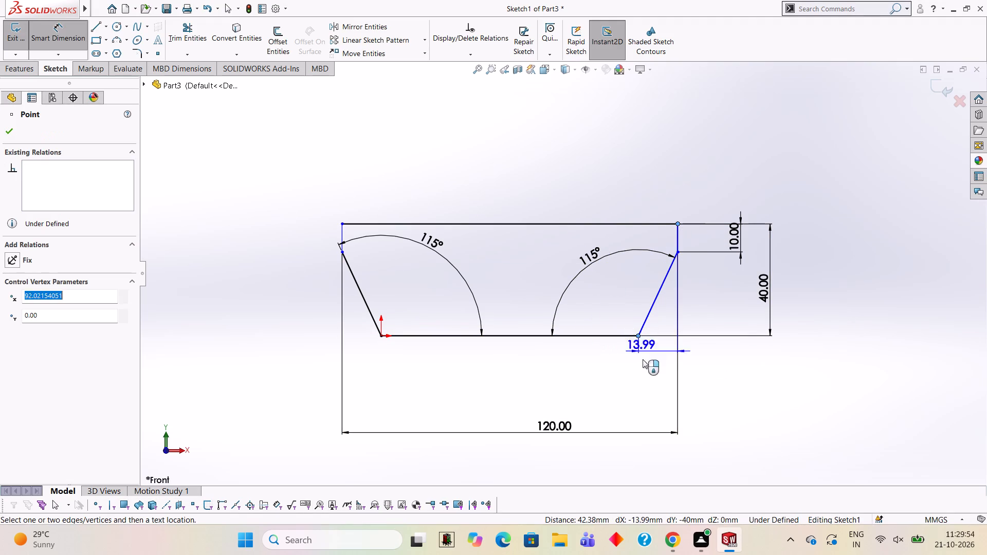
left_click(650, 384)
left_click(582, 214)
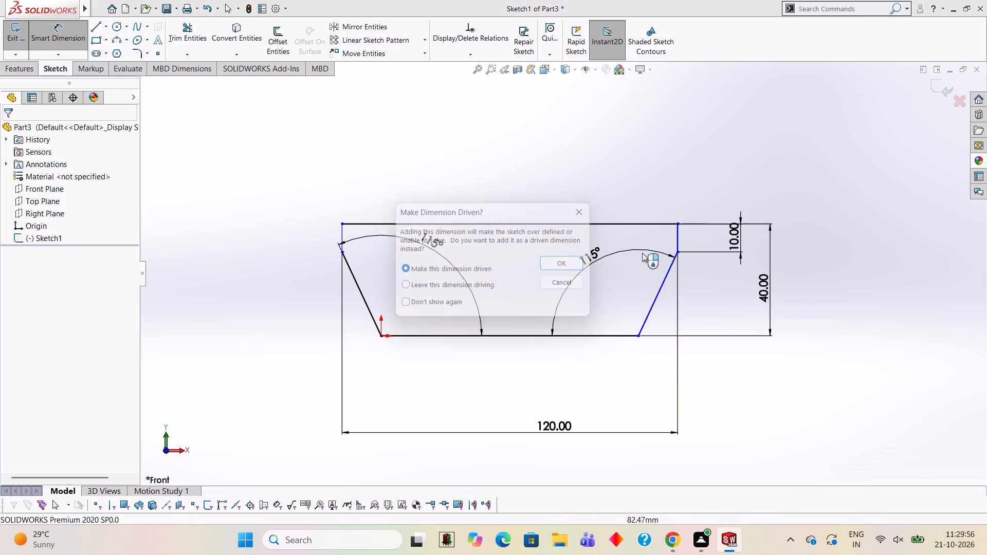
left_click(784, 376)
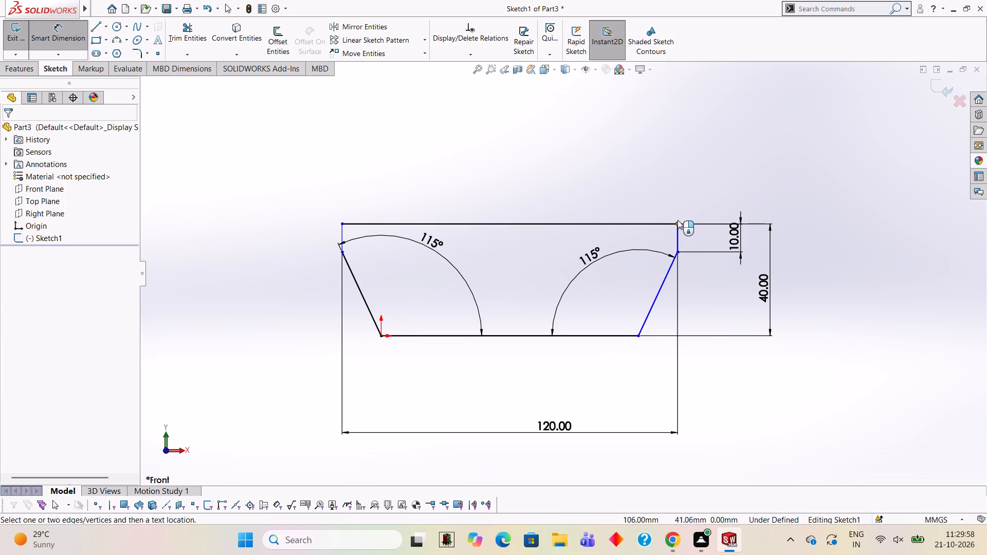
Dimension the horizontal distance between the two top corners of the profile as 120 mm, placed above the top line.
left_click(678, 221)
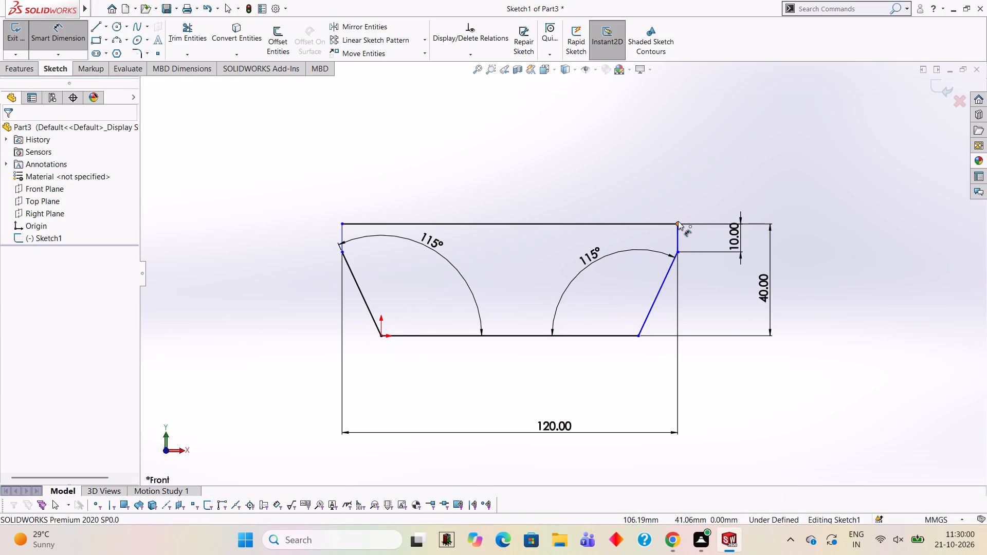
left_click(339, 224)
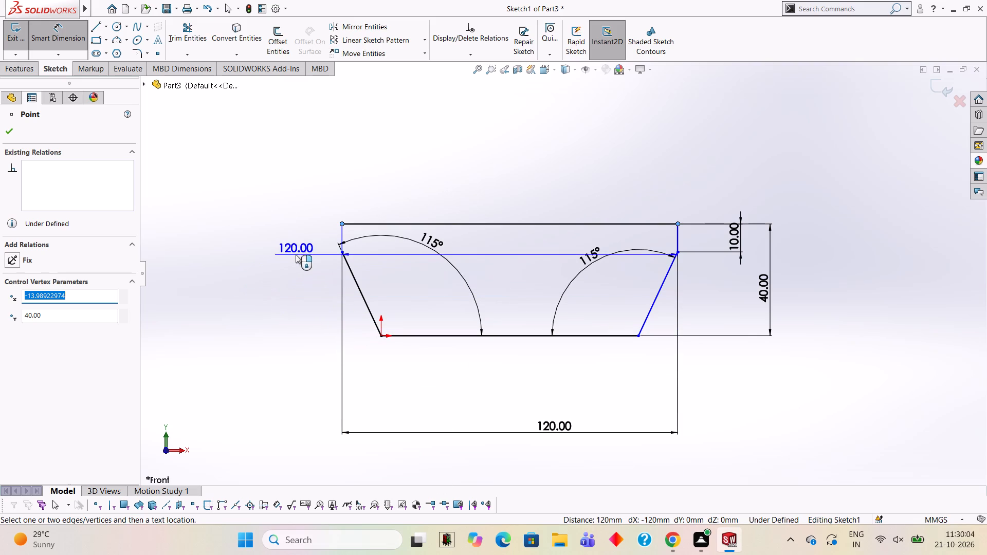
left_click(482, 186)
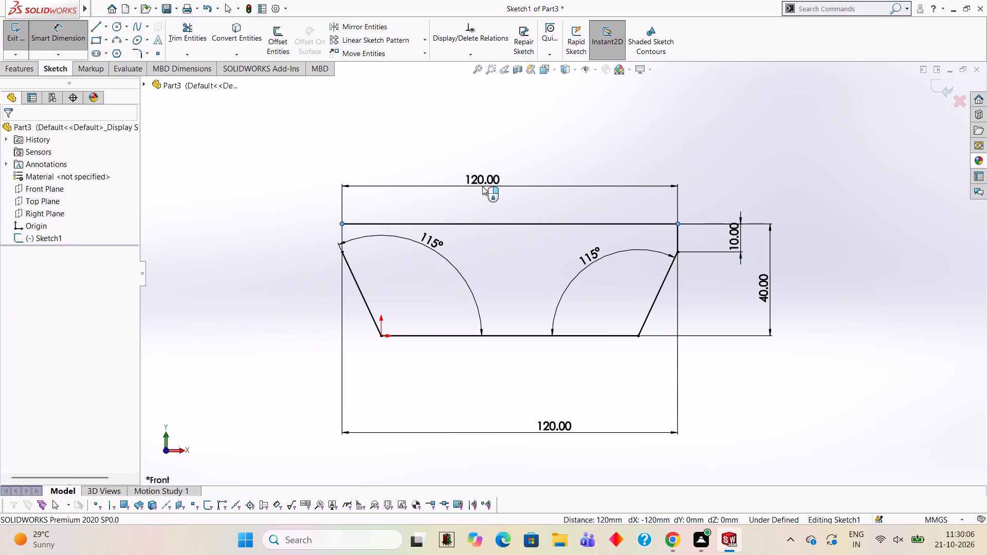
left_click(439, 165)
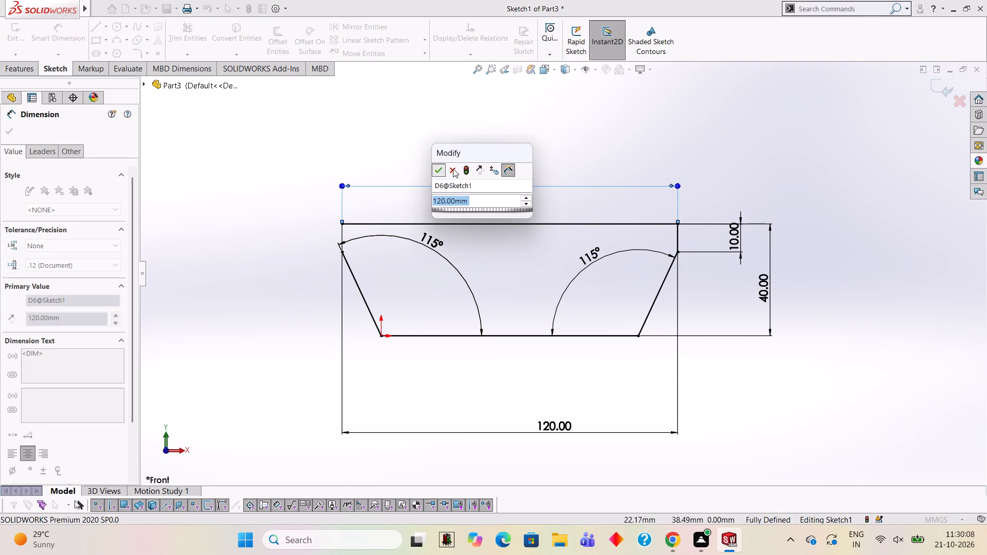
left_click(562, 141)
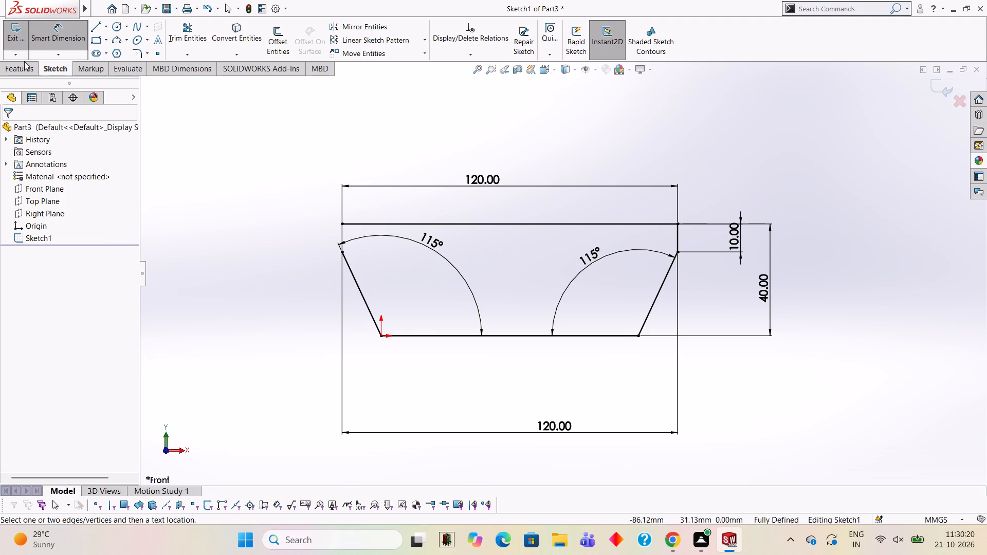
Extrude the closed profile region as a blind boss 290 mm deep in the reversed direction from the sketch plane.
left_click(26, 76)
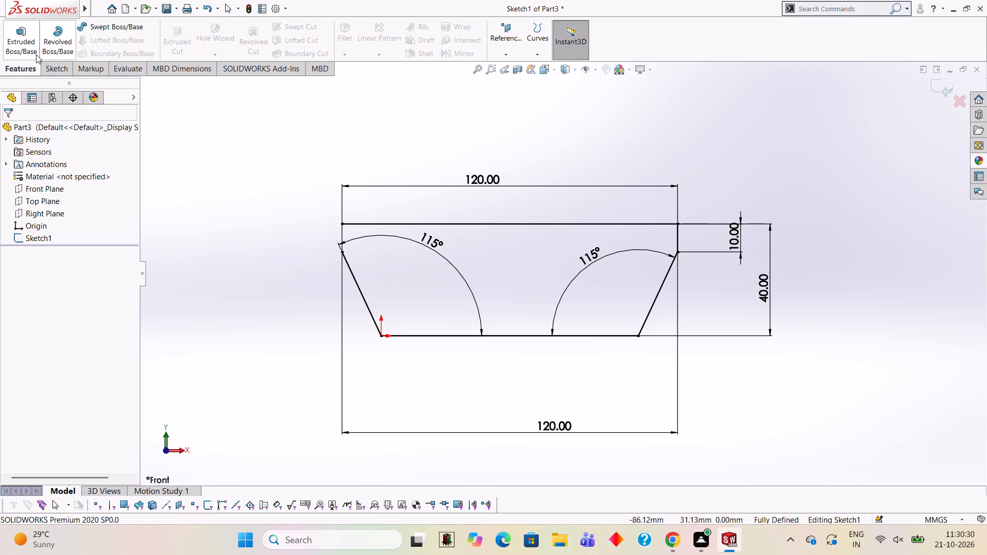
left_click(25, 47)
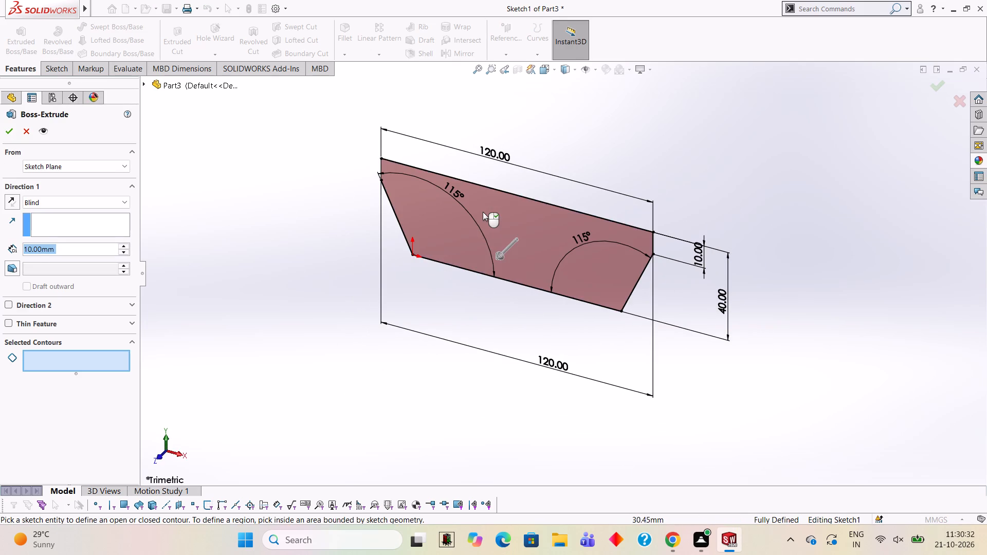
left_click(483, 212)
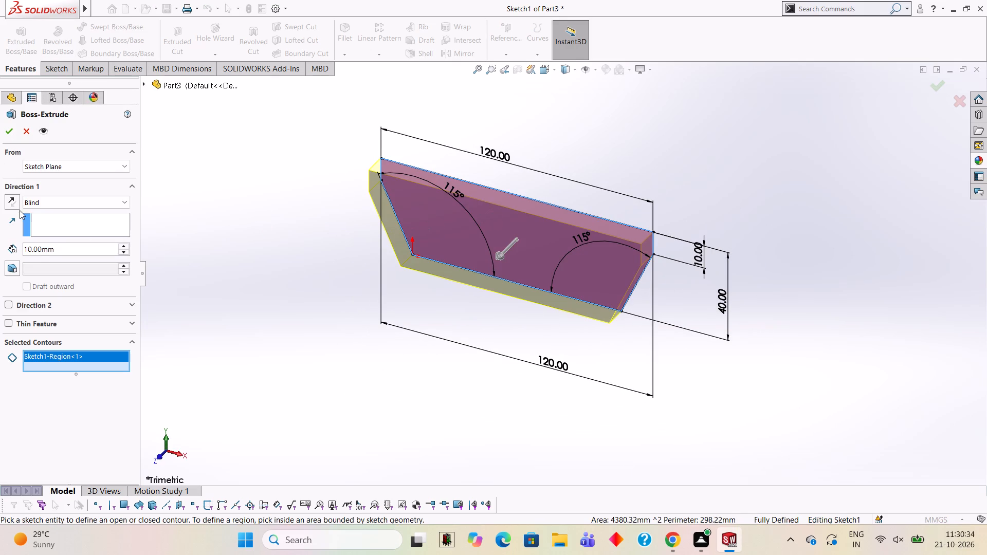
left_click(10, 205)
left_click(79, 249)
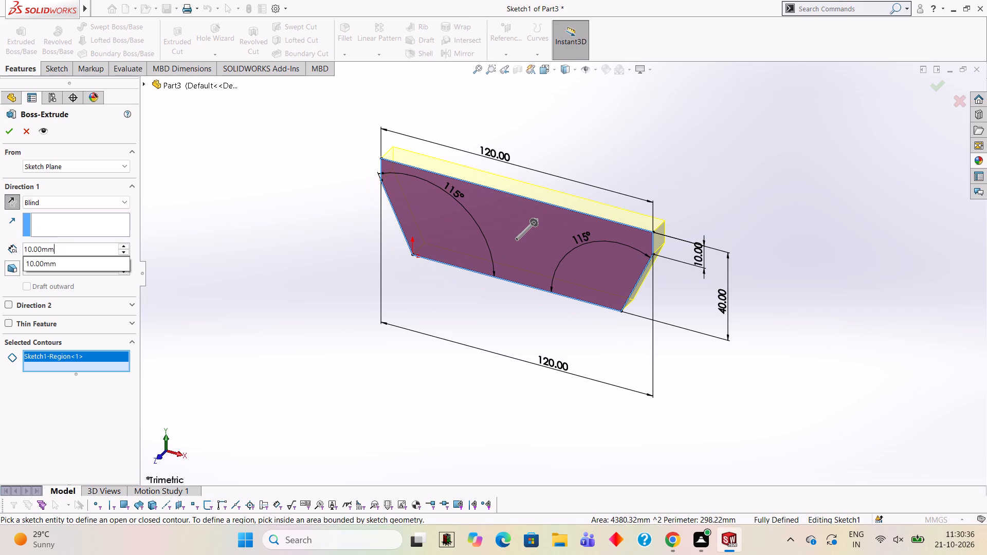
key("BackSpace")
key("BackSpace")
key("BackSpace")
key("BackSpace")
key("BackSpace")
key("BackSpace")
key("BackSpace")
key("BackSpace")
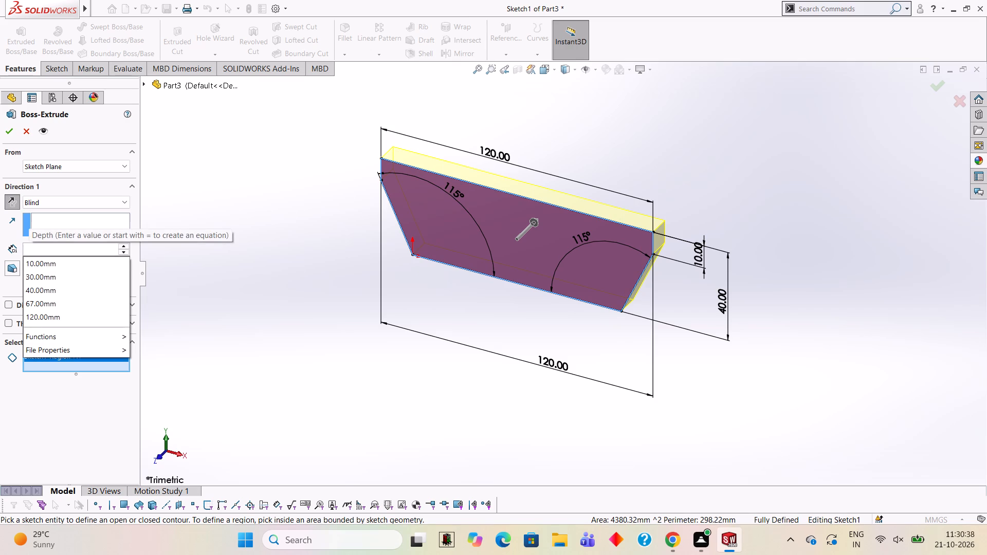
type("290")
key("Return")
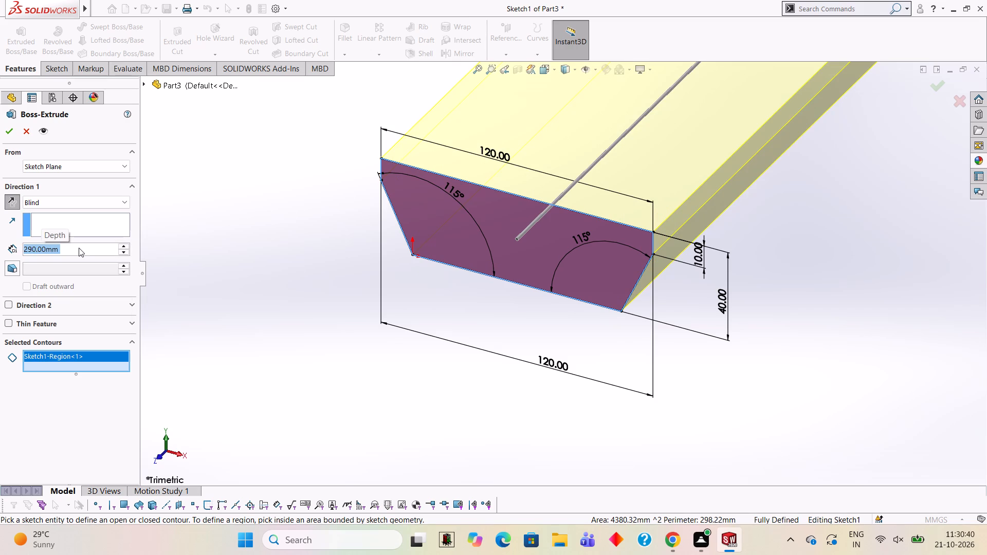
scroll(281, 249, "up", 6)
scroll(610, 208, "down", 3)
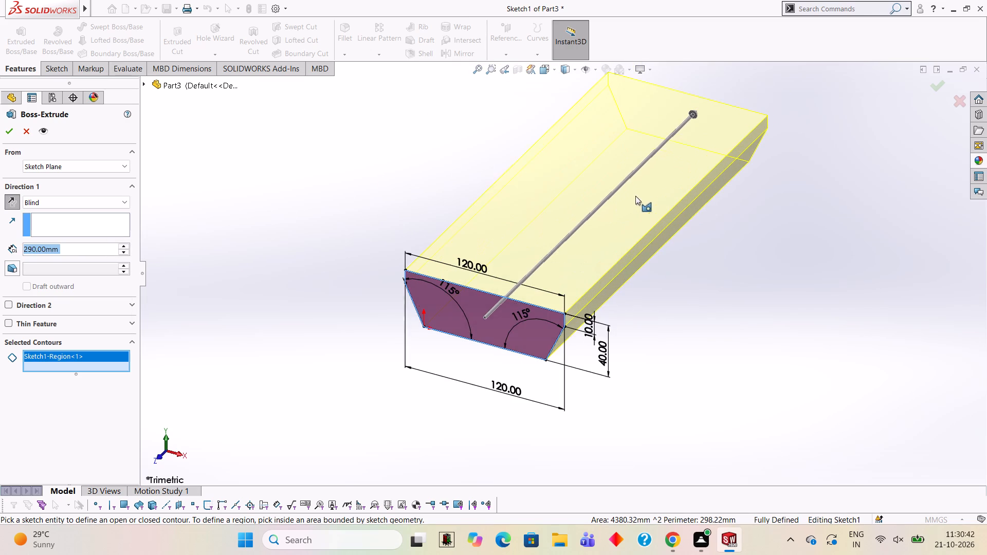
scroll(669, 186, "up", 2)
scroll(669, 186, "down", 1)
scroll(675, 175, "up", 2)
scroll(675, 175, "down", 2)
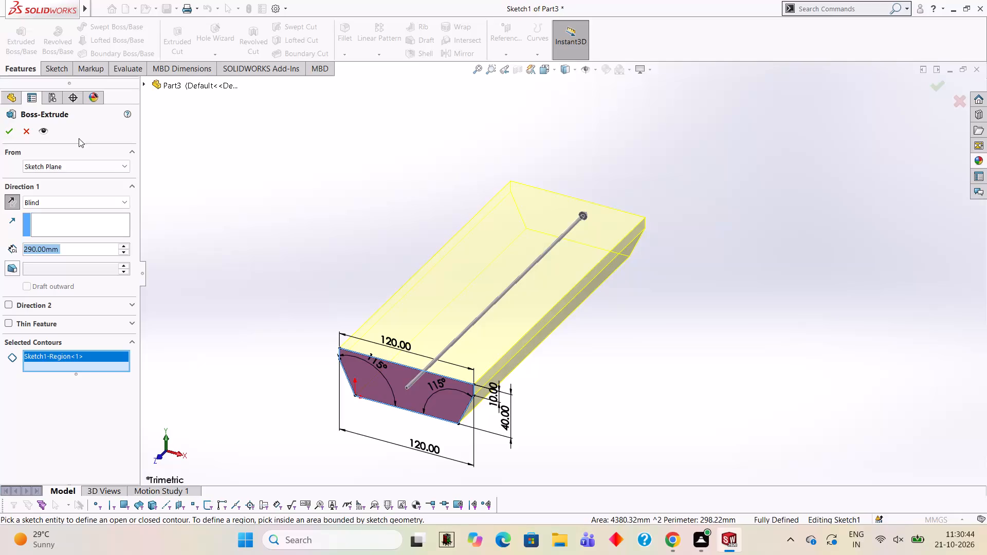
left_click(11, 133)
left_click(270, 178)
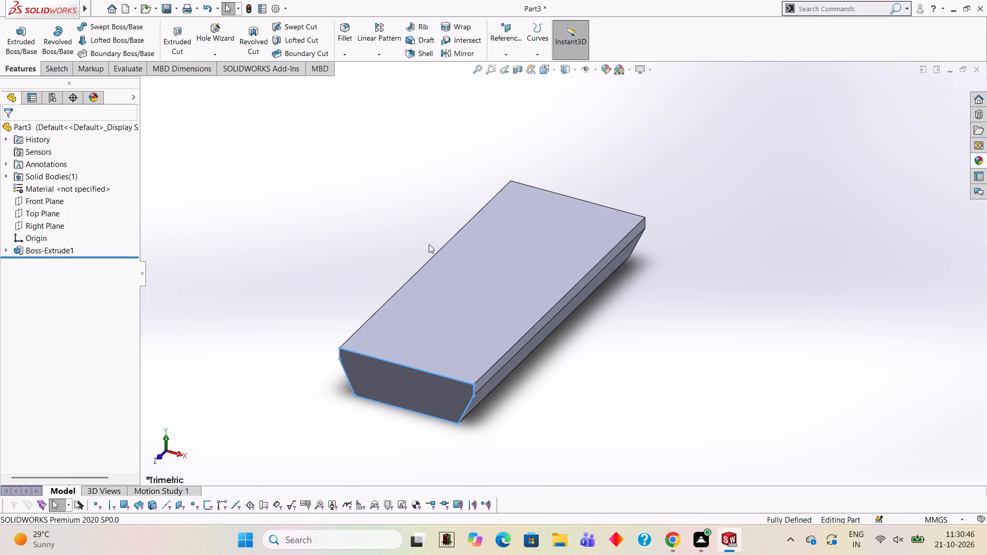
Start a new sketch on the large flat top face of the extruded block.
scroll(471, 241, "up", 3)
scroll(474, 245, "down", 3)
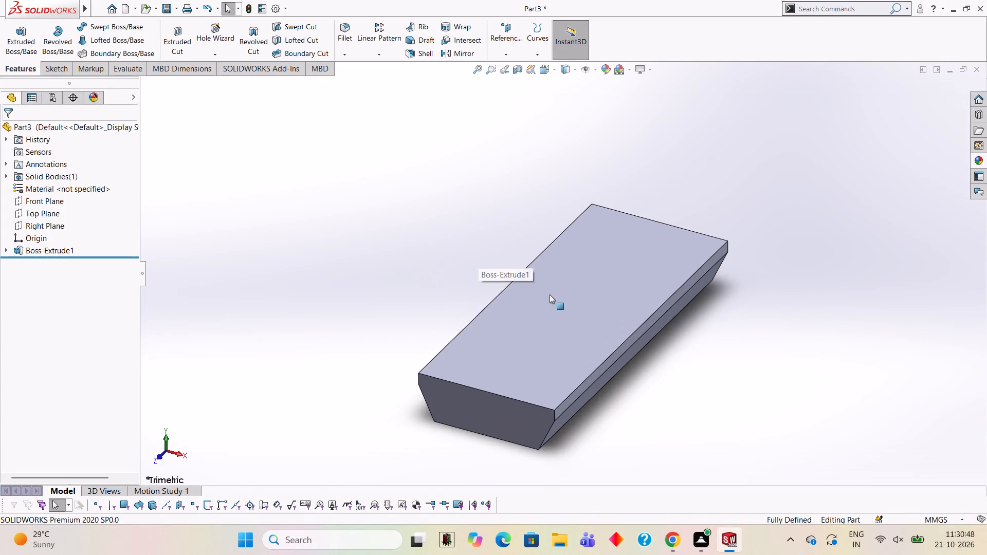
scroll(550, 294, "up", 3)
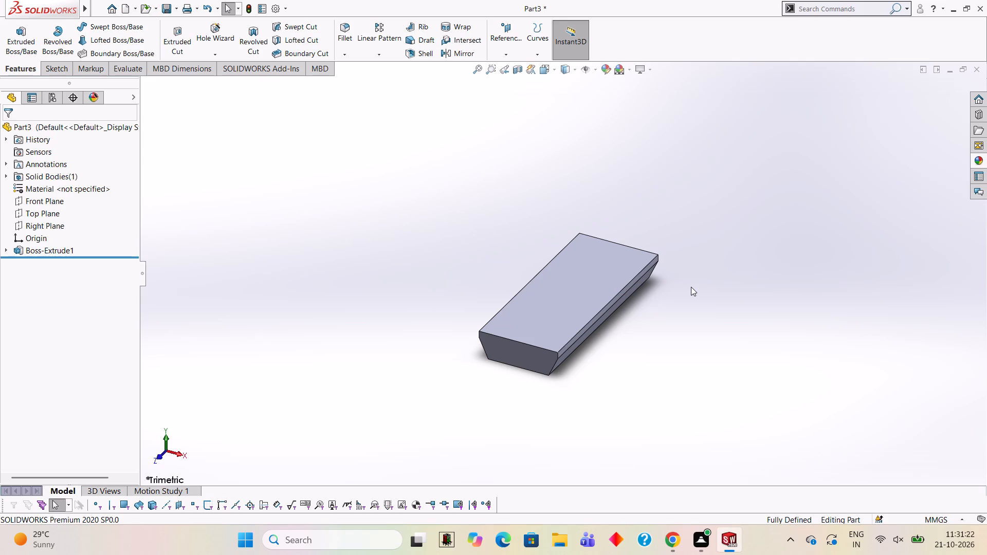
middle_click_drag(643, 332, 623, 293)
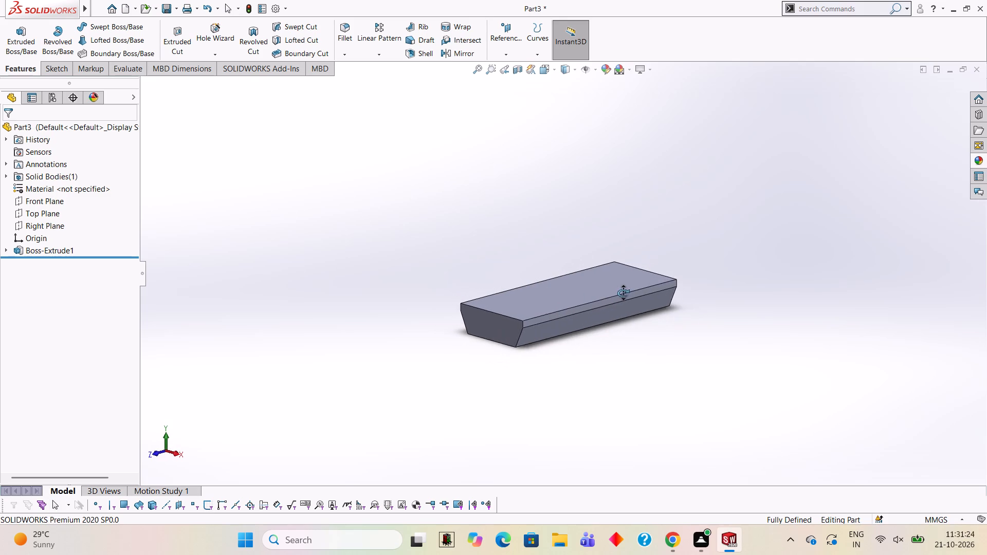
middle_click_drag(623, 293, 622, 293)
scroll(581, 315, "down", 3)
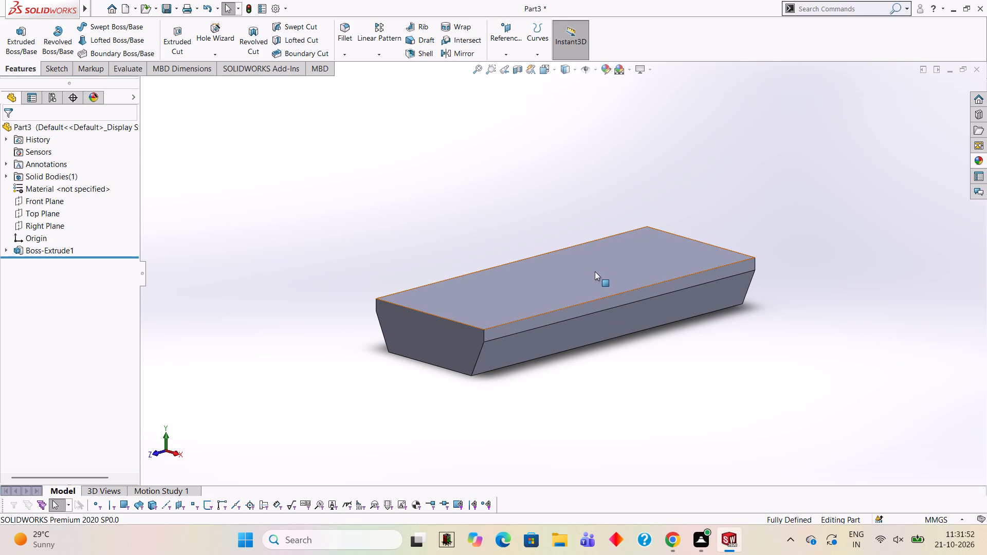
middle_click_drag(589, 258, 571, 377)
left_click(547, 320)
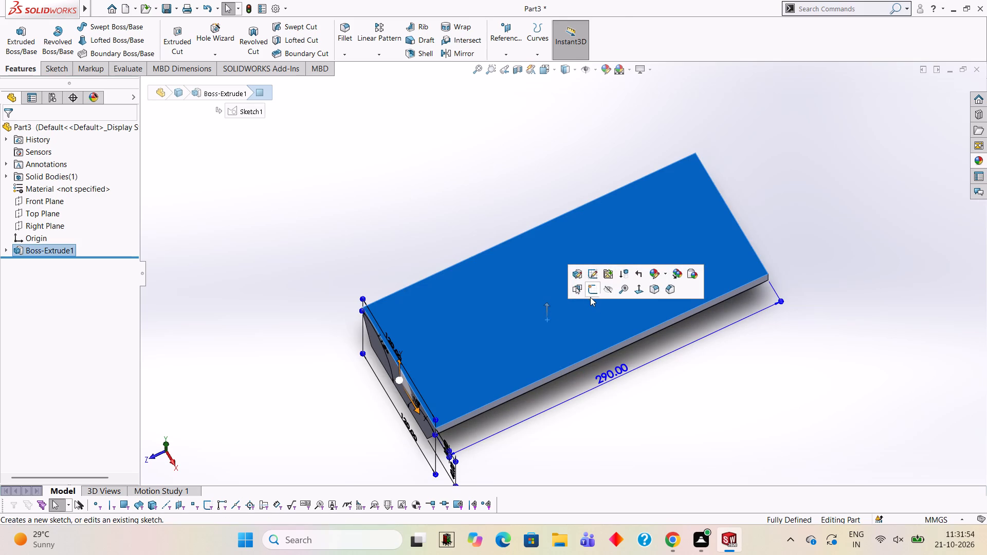
left_click(590, 294)
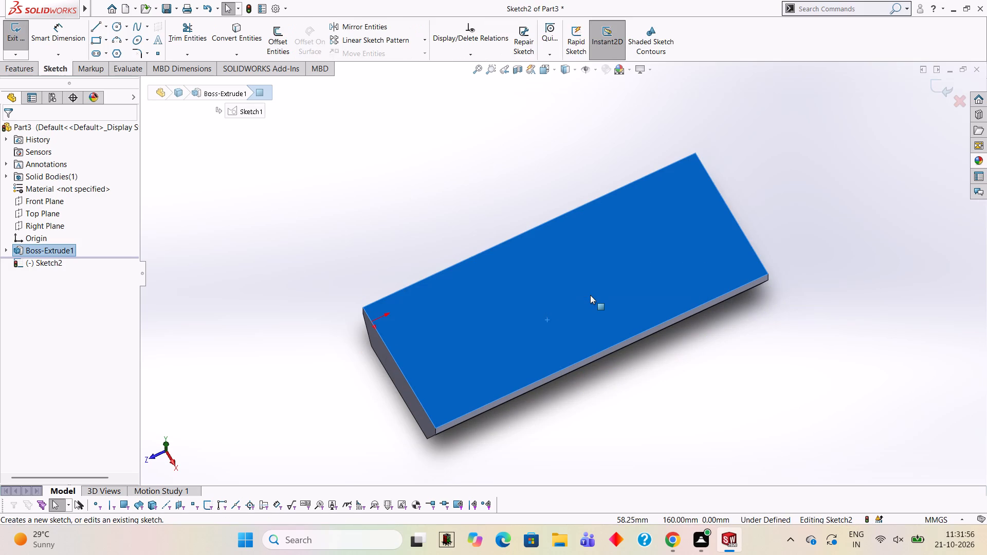
key("ctrl+8")
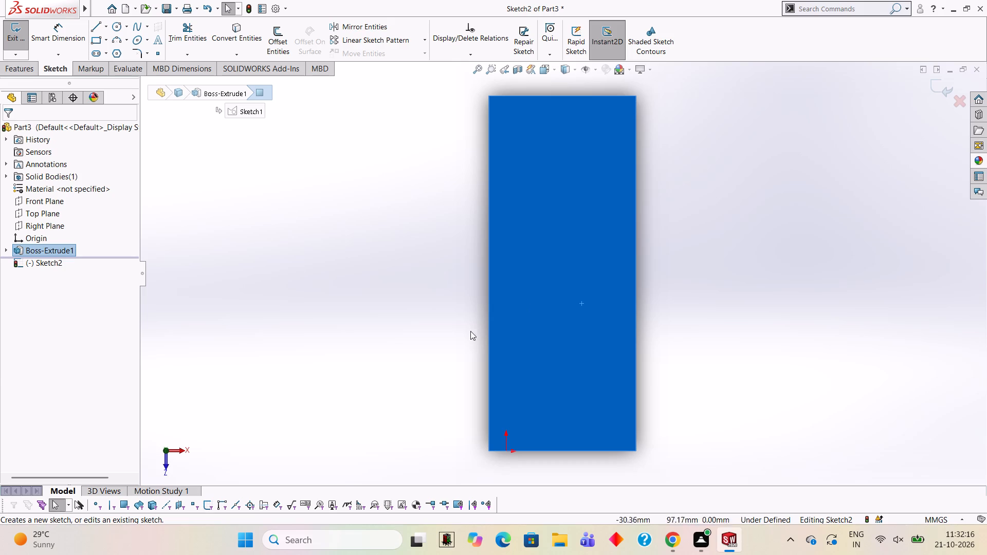
Draw a 65 mm vertical line upward from the midpoint of the top face's bottom edge.
left_click(91, 31)
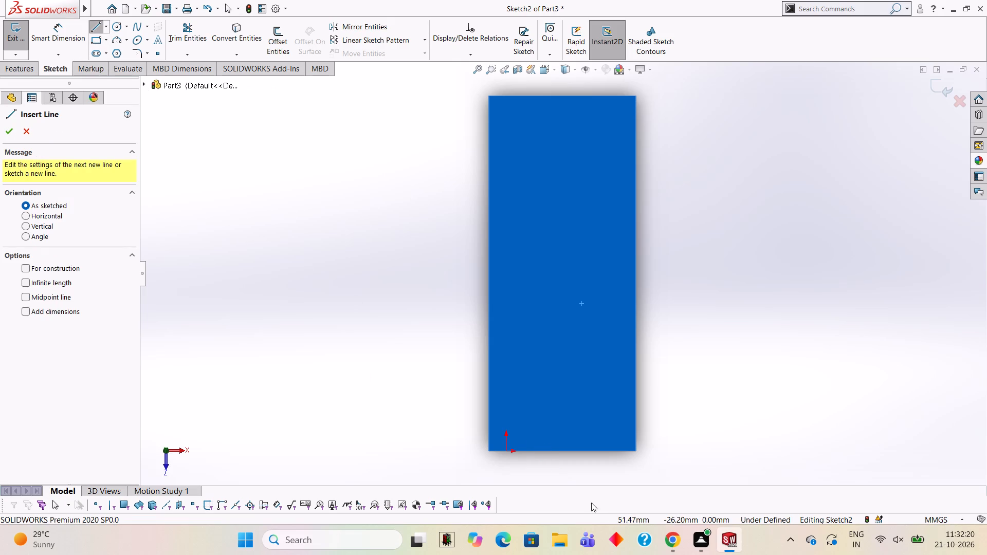
left_click(563, 450)
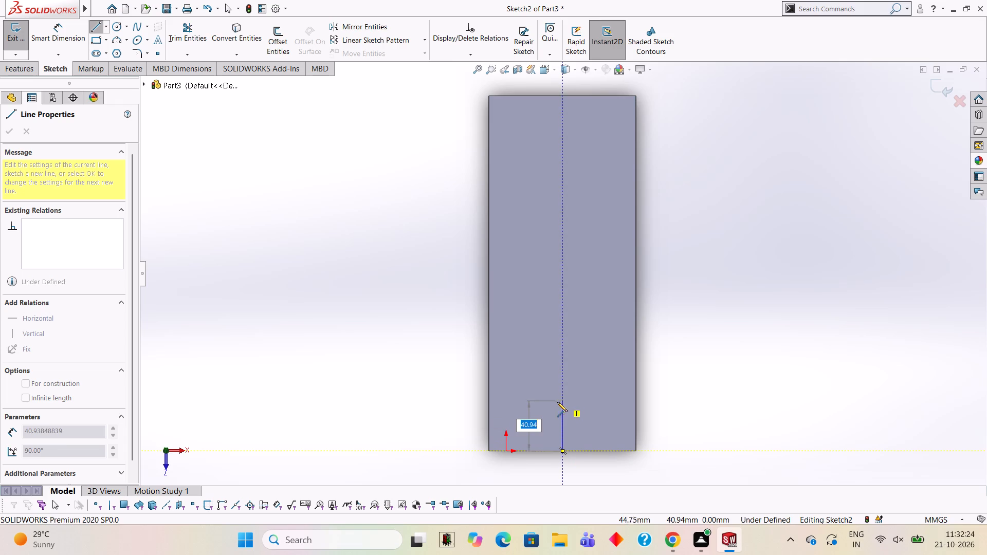
type("65")
key("Return")
key("Escape")
key("Escape")
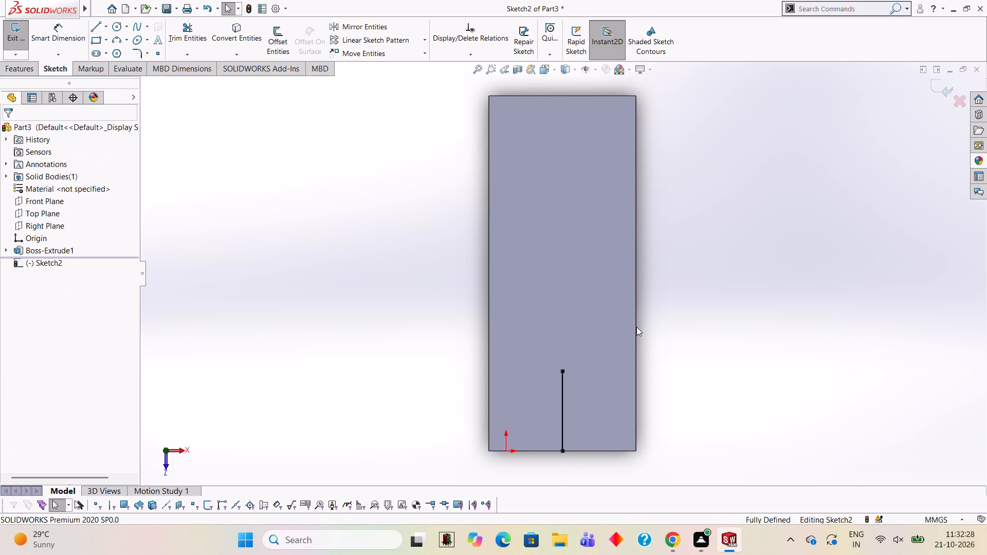
key("Escape")
key("Escape")
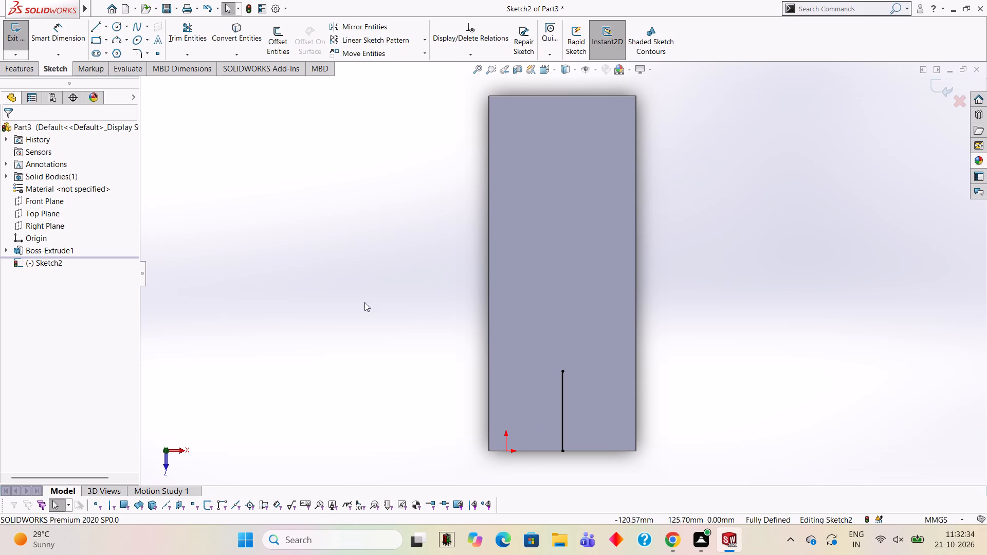
Draw a 120 mm vertical line upward from the same bottom-edge midpoint, over the 65 mm line.
left_click(93, 22)
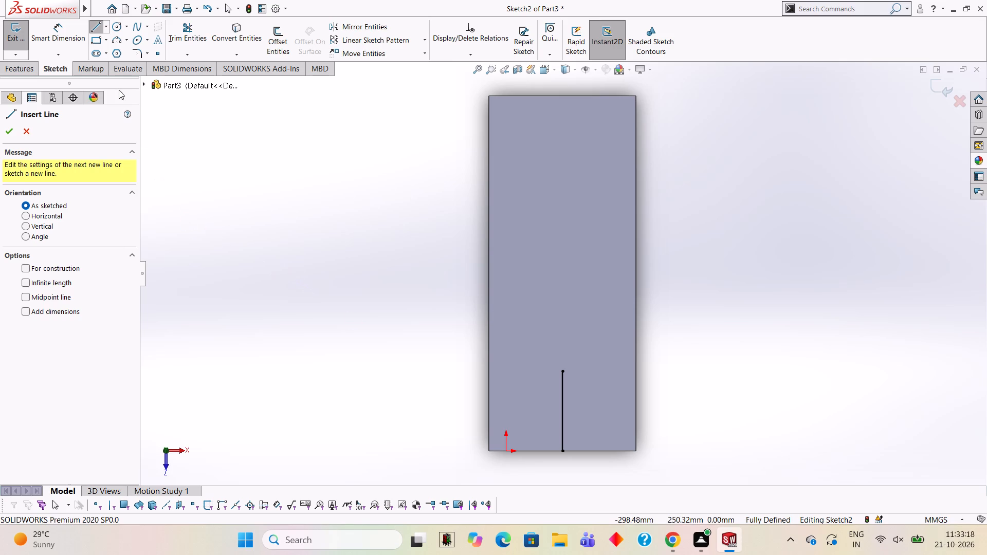
left_click(561, 450)
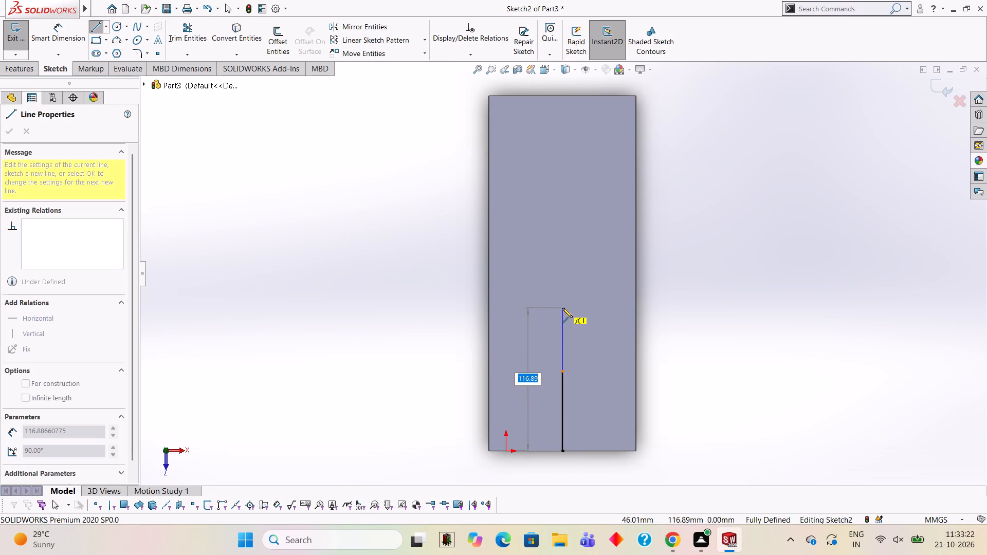
type("120")
key("Return")
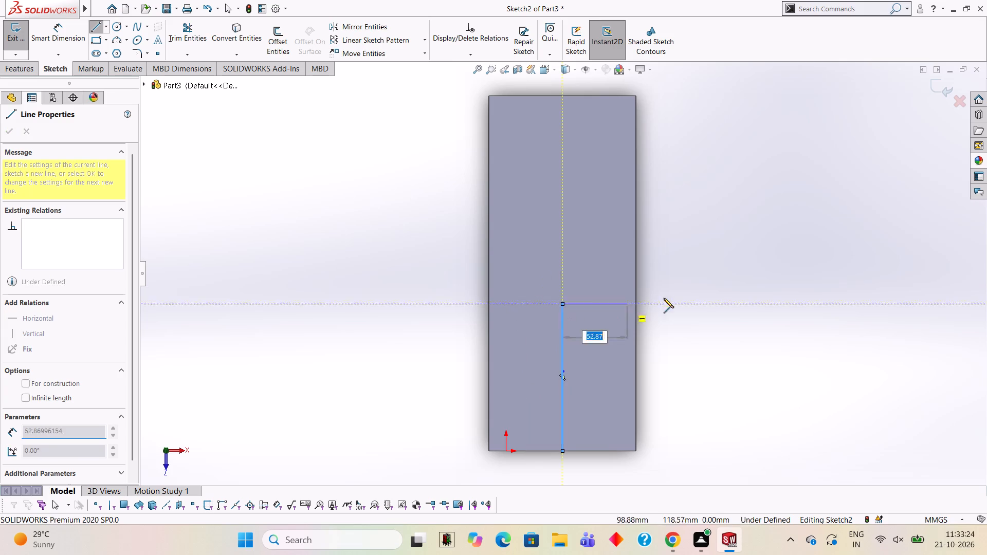
key("Escape")
key("Escape")
key("Escape")
key("Escape")
key("Escape")
key("Escape")
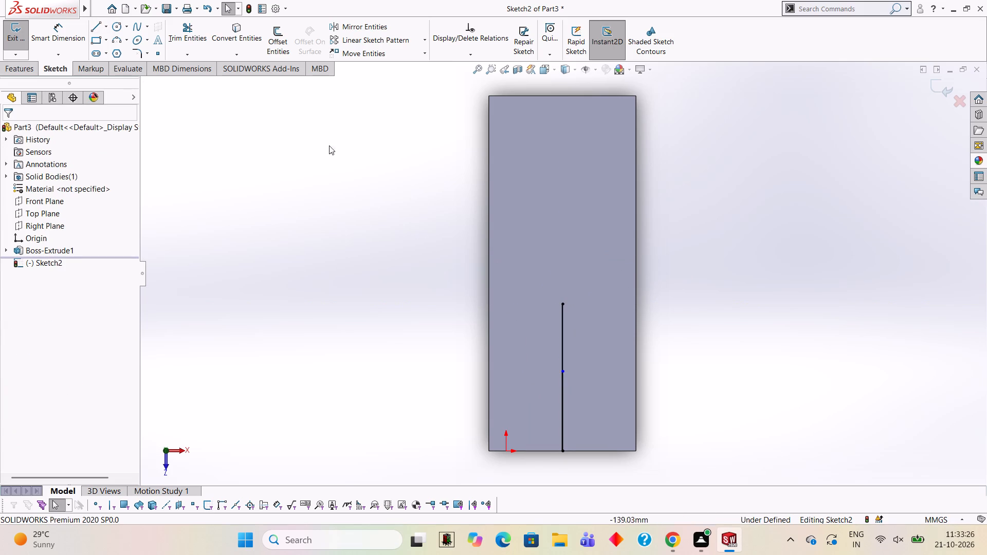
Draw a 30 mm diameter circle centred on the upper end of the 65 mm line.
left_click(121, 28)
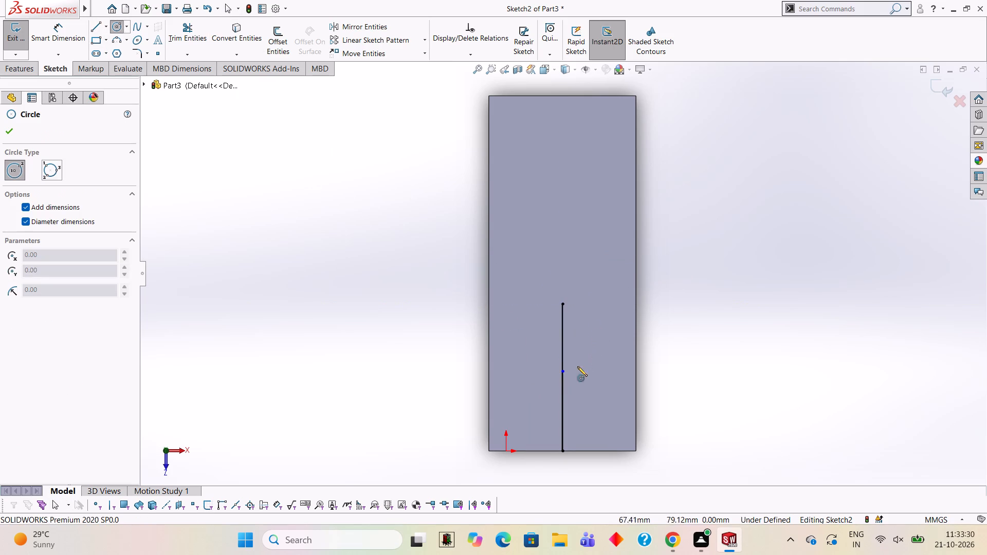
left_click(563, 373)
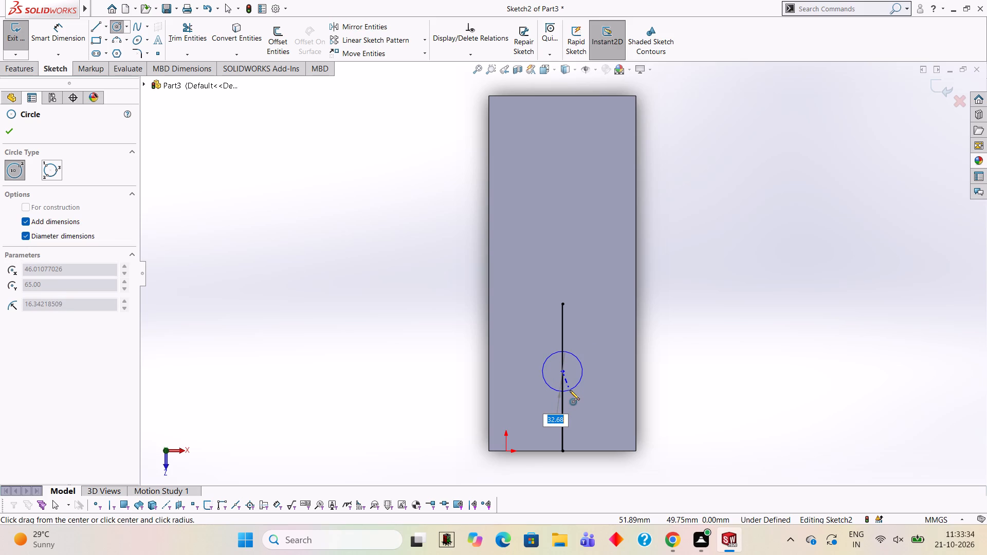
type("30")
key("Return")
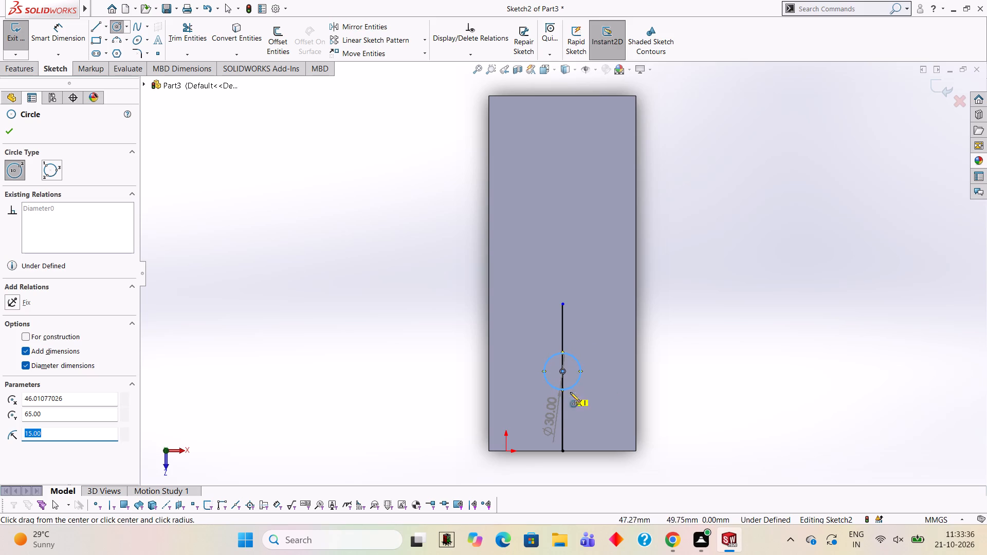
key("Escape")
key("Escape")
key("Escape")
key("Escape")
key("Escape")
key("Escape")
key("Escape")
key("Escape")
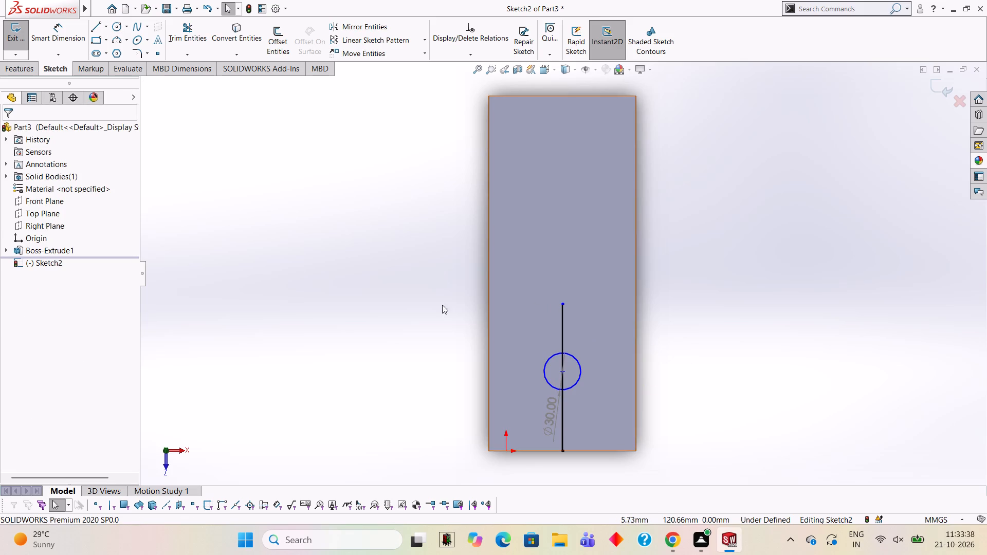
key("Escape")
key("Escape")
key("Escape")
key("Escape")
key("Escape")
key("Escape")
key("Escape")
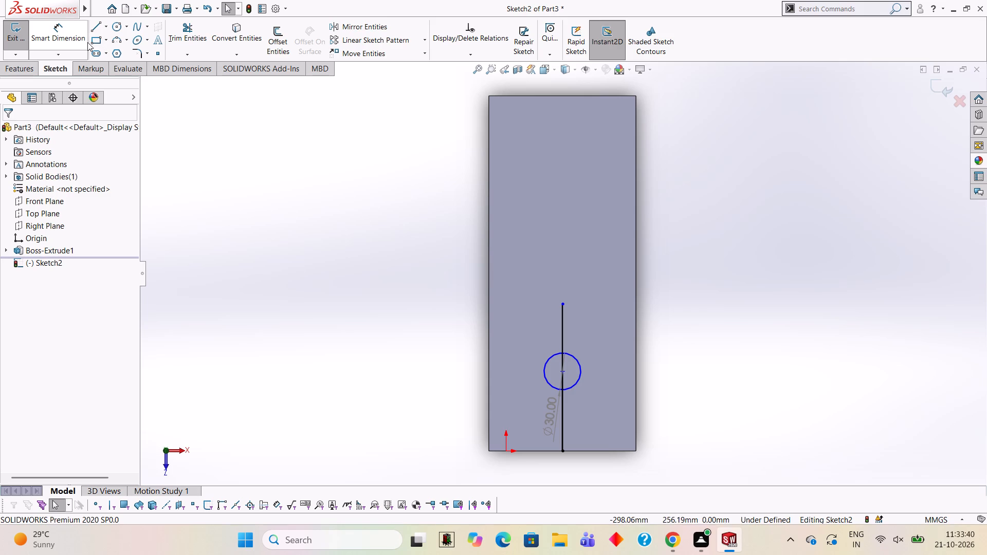
Draw two 70 mm diameter circles, one centred on the upper end of the 120 mm line, one on the 65 mm line's upper end.
left_click(116, 23)
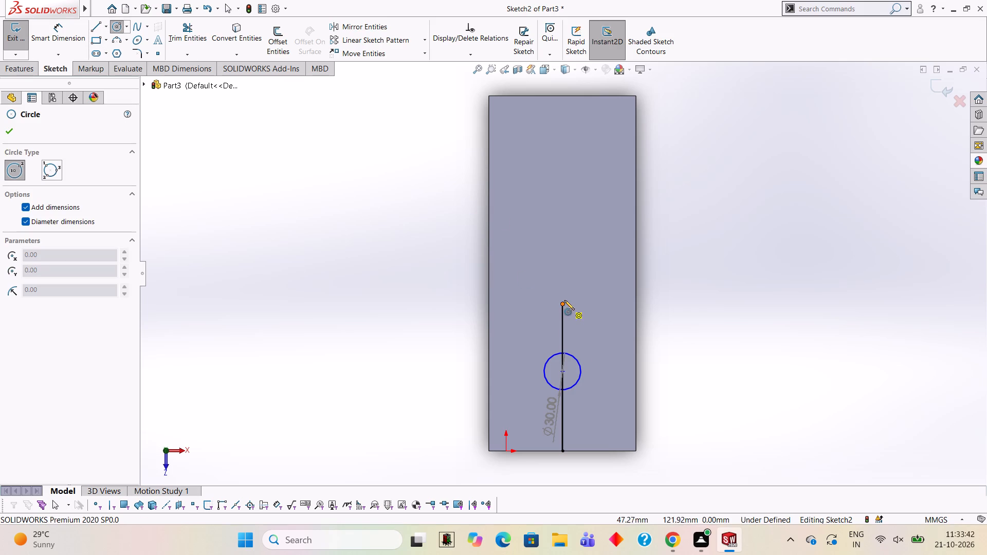
left_click(561, 303)
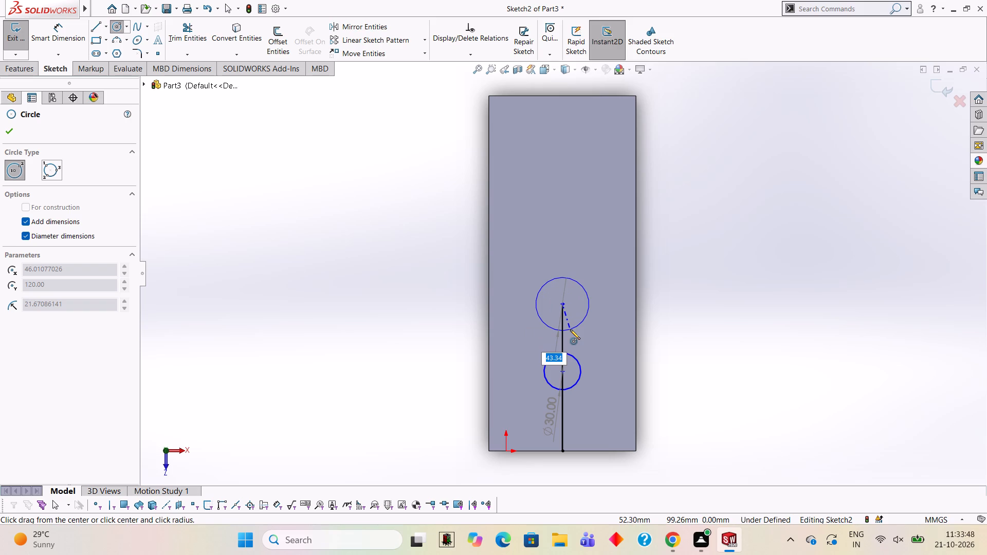
type("70")
key("Return")
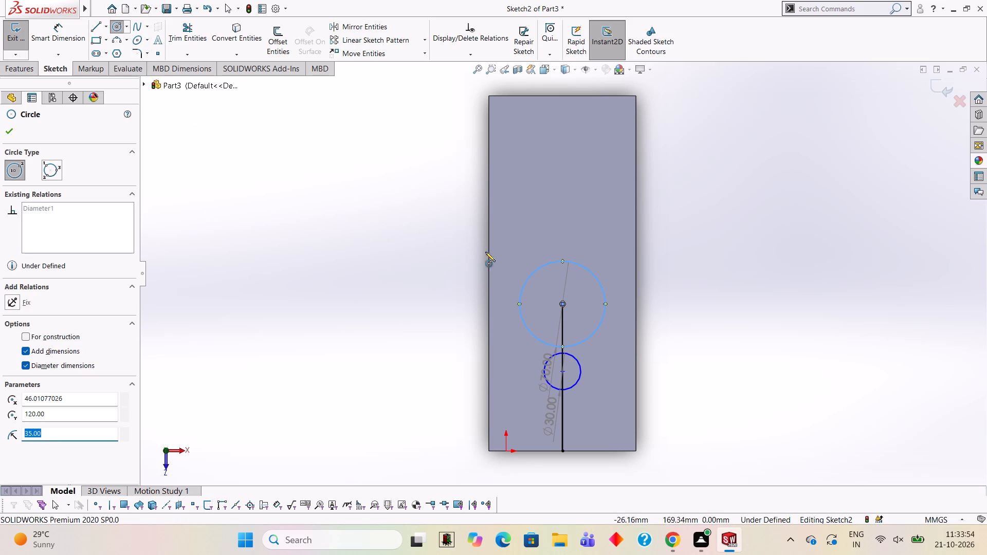
left_click(561, 371)
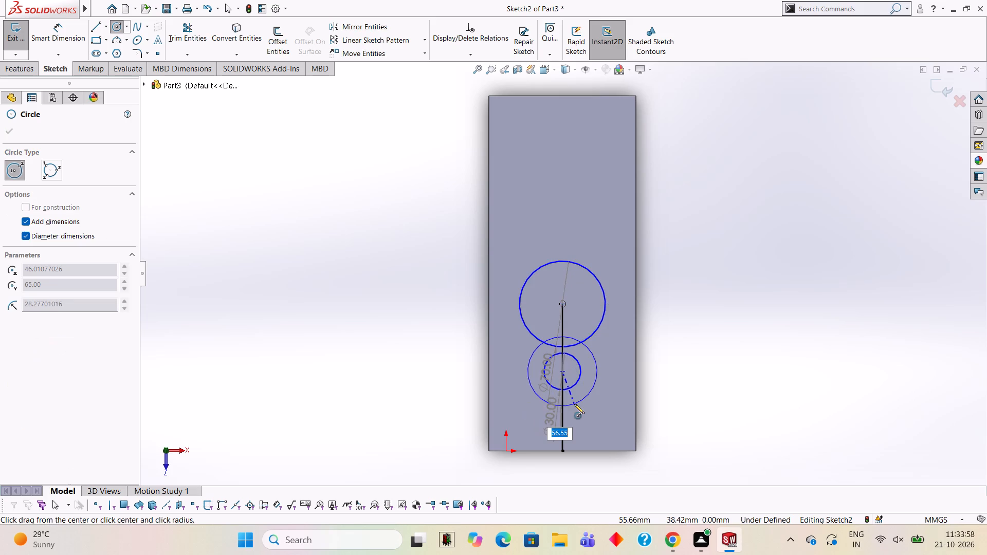
type("70")
key("Return")
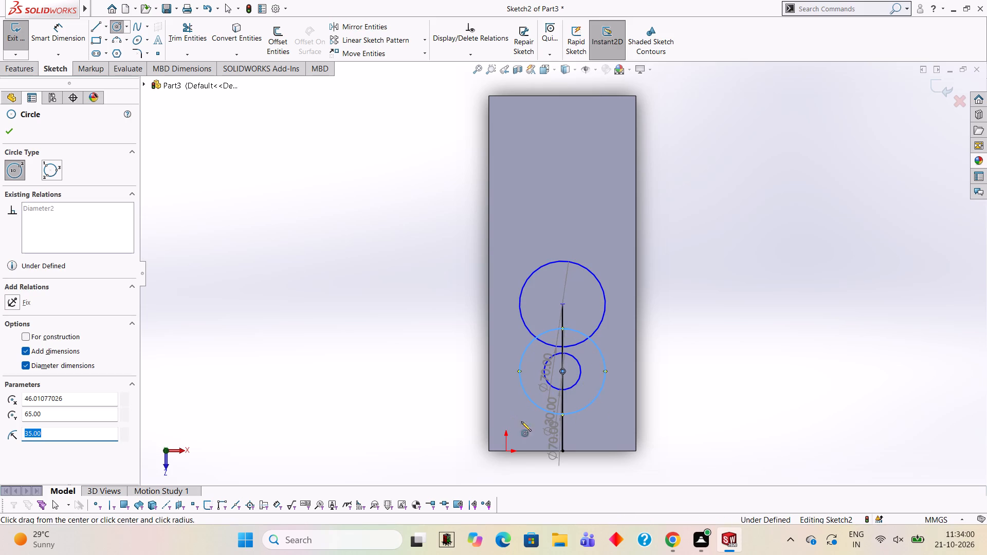
Connect the left quadrant points of the two 70 mm circles with a vertical line.
scroll(609, 355, "down", 3)
scroll(574, 344, "up", 2)
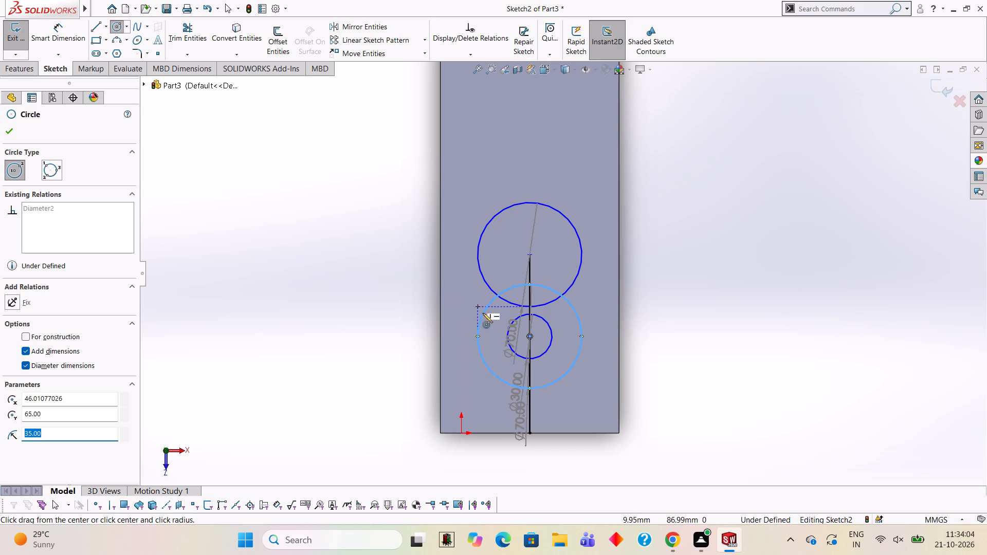
left_click(98, 25)
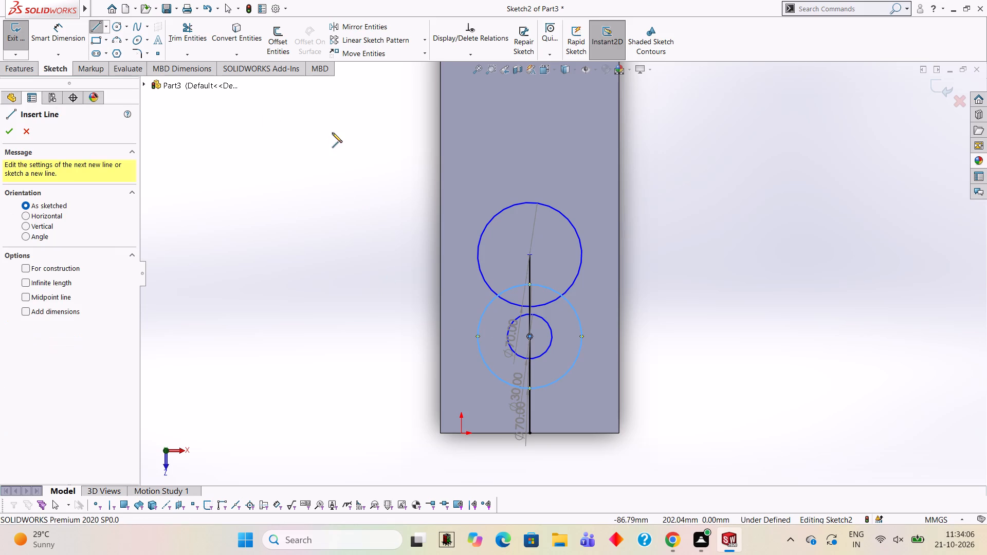
left_click(477, 254)
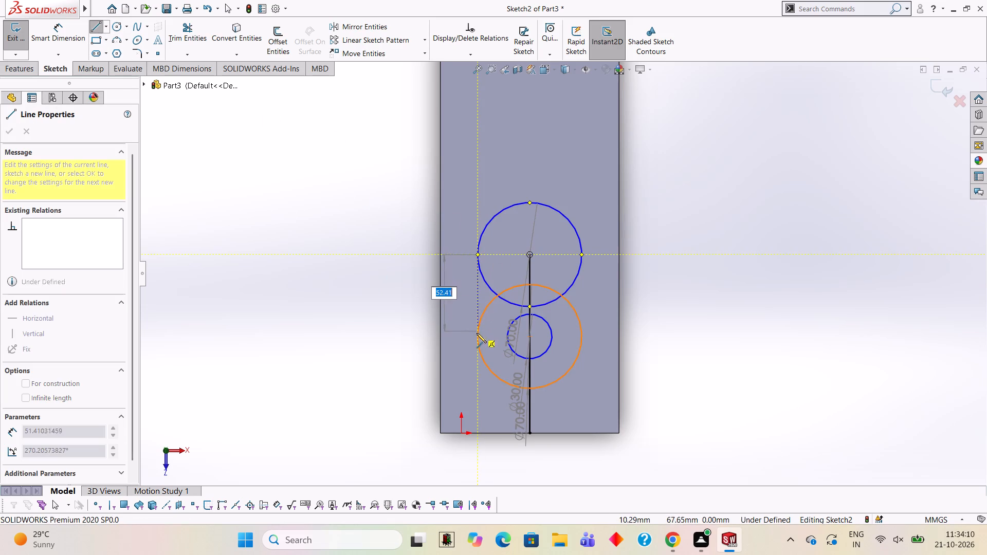
left_click(476, 336)
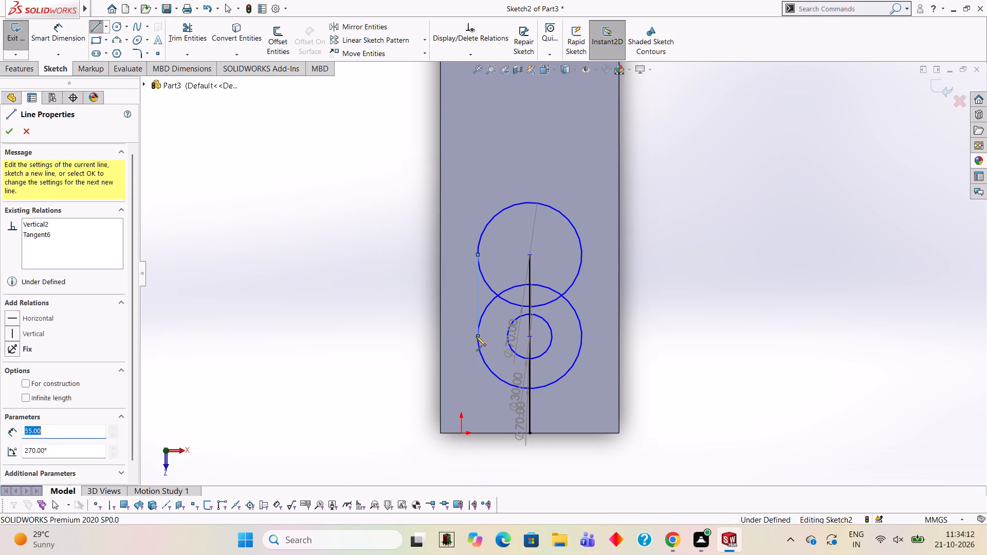
key("Escape")
key("Escape")
key("Escape")
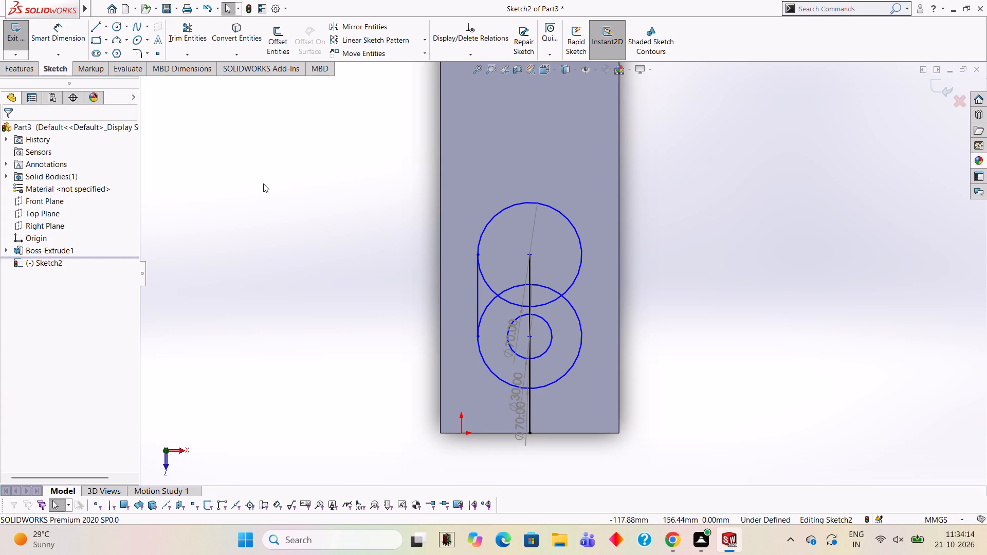
key("Escape")
key("Escape")
Connect the right quadrant points of the two 70 mm circles with a vertical line.
left_click(90, 27)
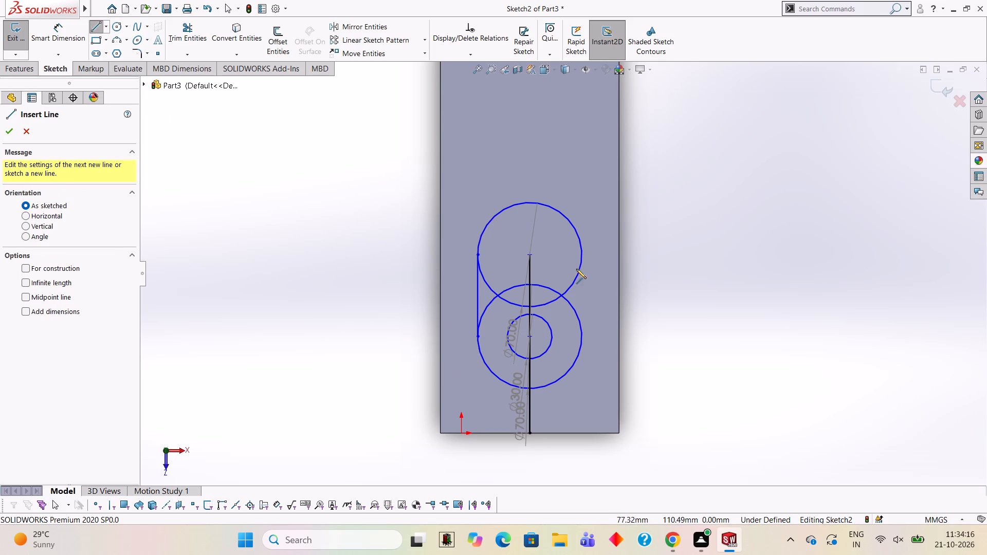
left_click(581, 253)
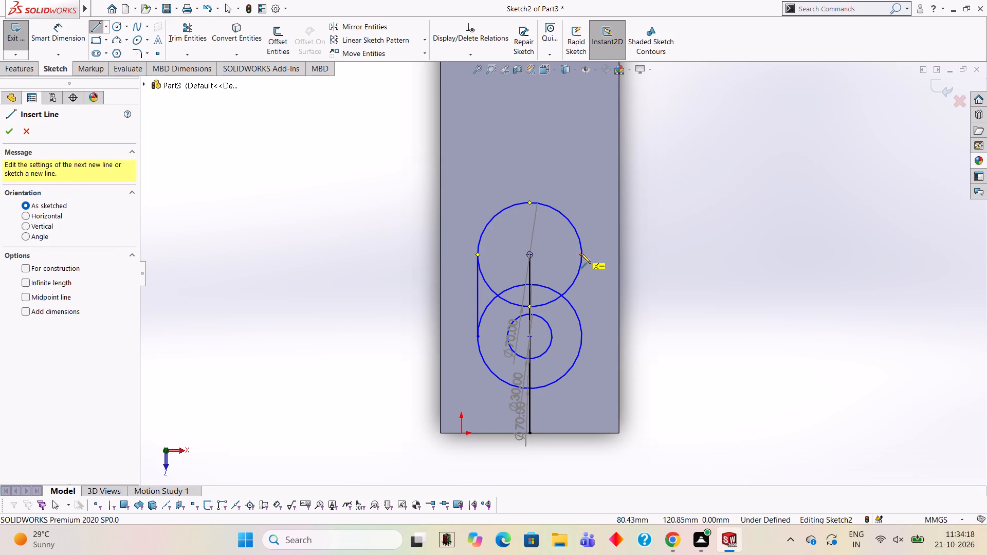
left_click(581, 336)
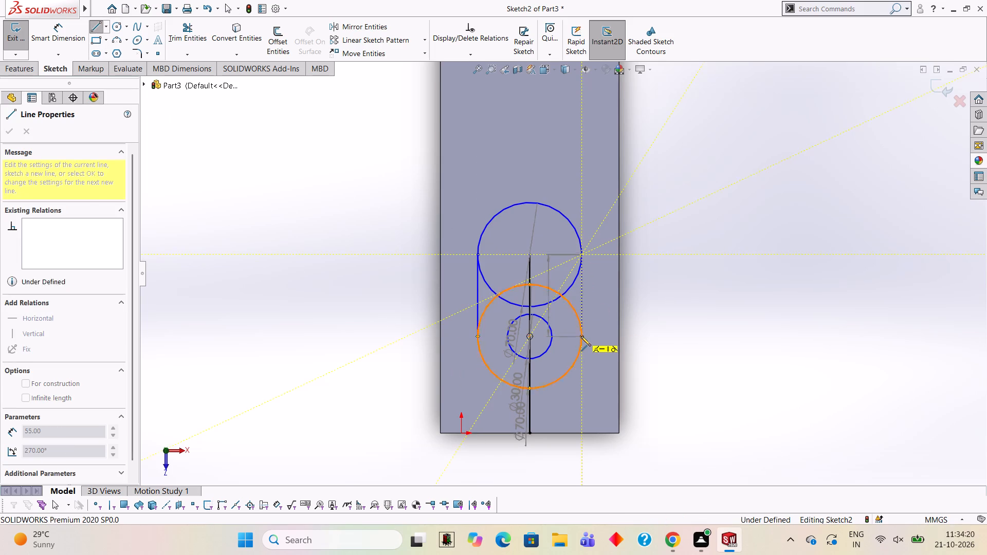
key("Escape")
key("Escape")
key("Escape")
key("Escape")
key("Escape")
key("Escape")
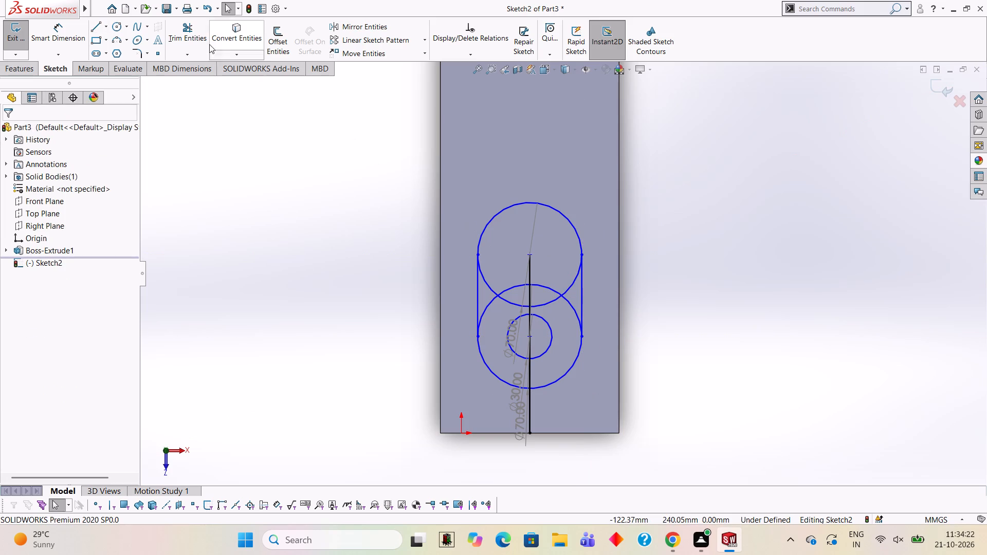
Trim away the inner arcs of the two overlapping 70 mm circles, leaving a closed straight-slot outline.
left_click(193, 41)
left_click(490, 287)
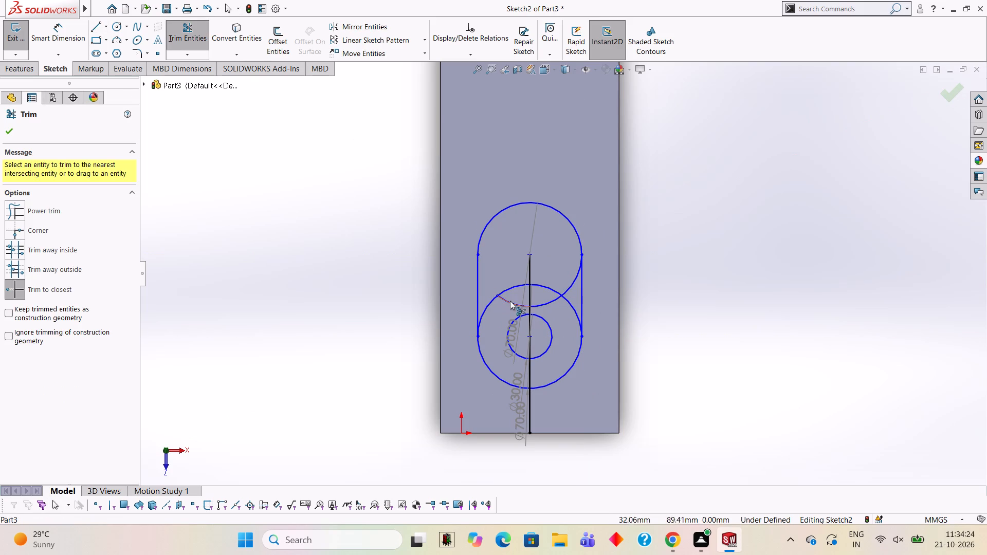
left_click(513, 303)
left_click(509, 289)
left_click(541, 287)
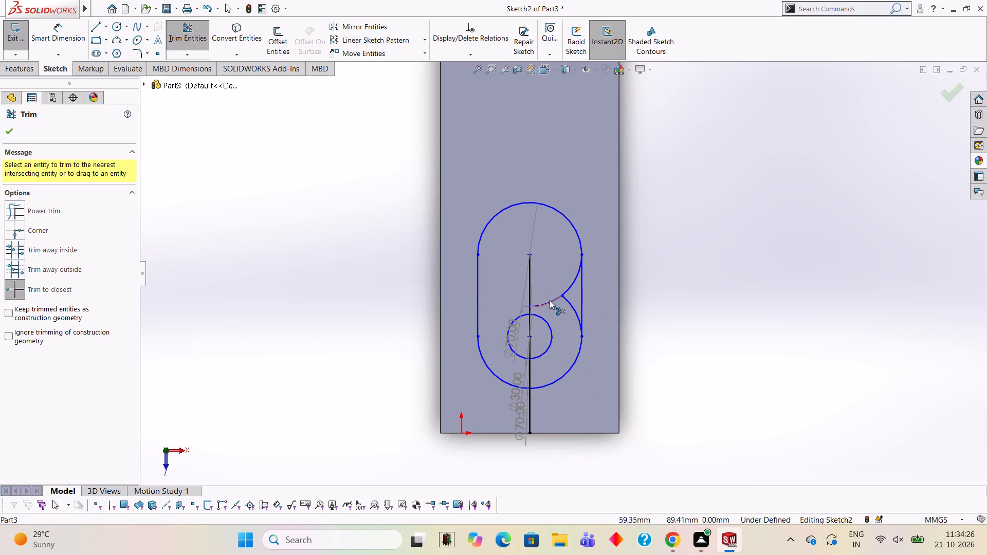
left_click(550, 300)
left_click(572, 285)
left_click(568, 303)
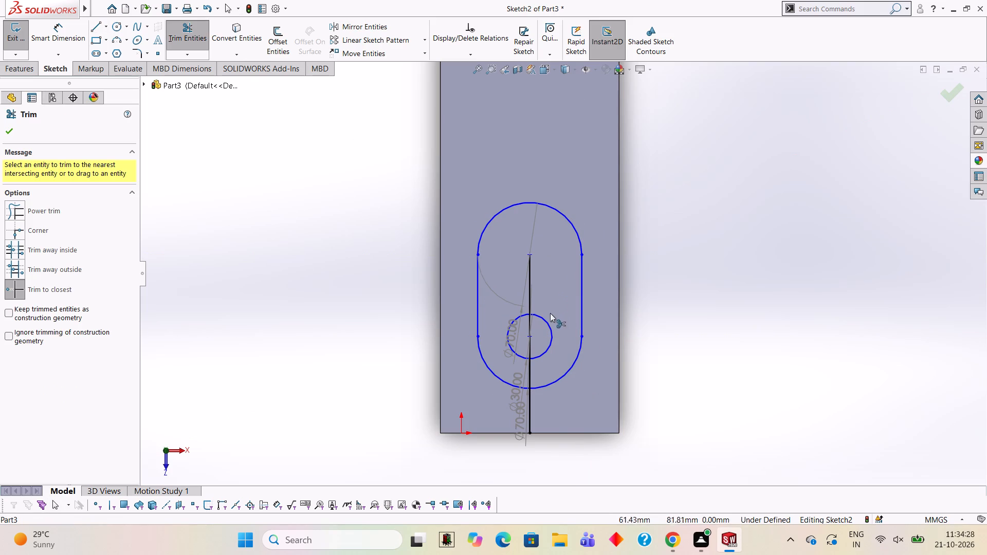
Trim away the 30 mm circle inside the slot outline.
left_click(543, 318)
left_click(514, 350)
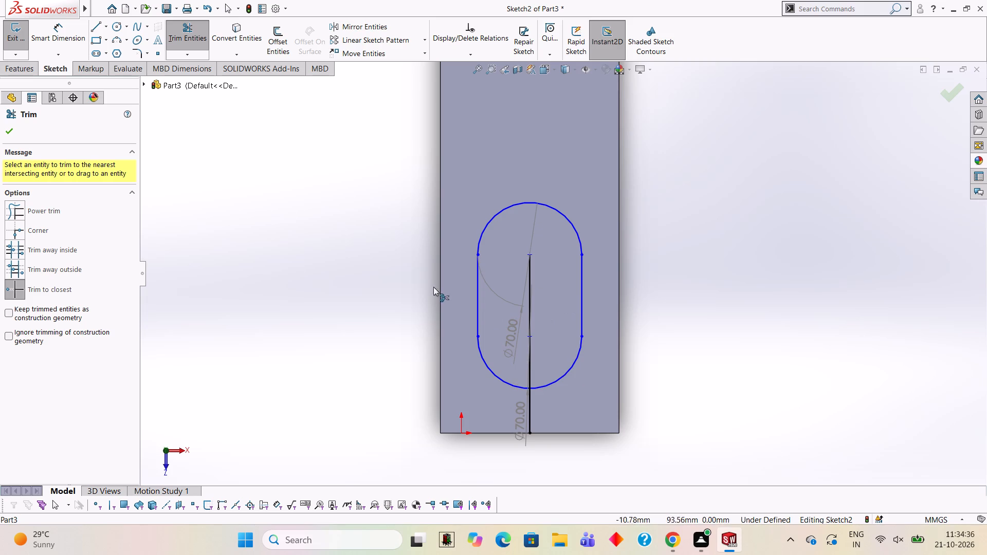
Trim away the vertical guide lines running from the bottom edge through the slot's arc centres.
left_click(531, 273)
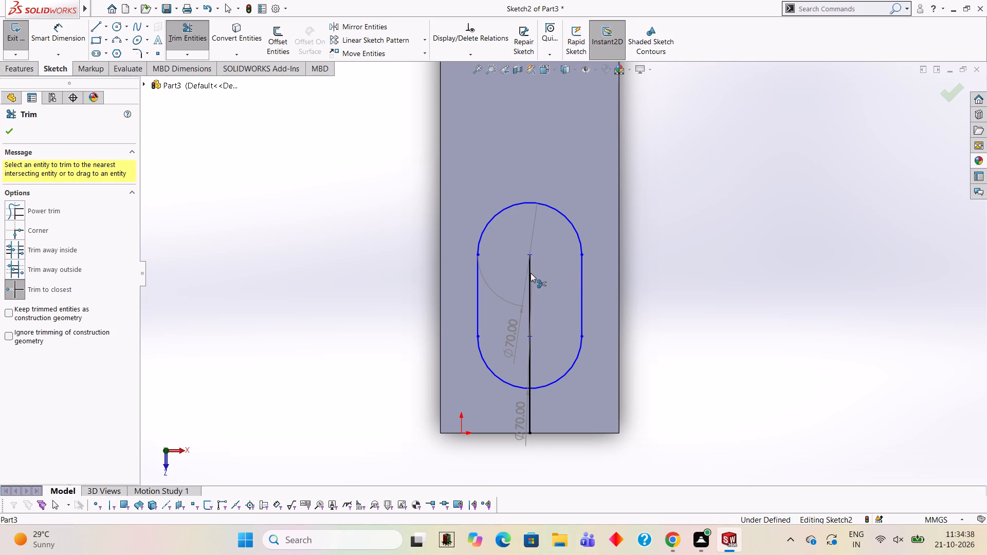
left_click(531, 350)
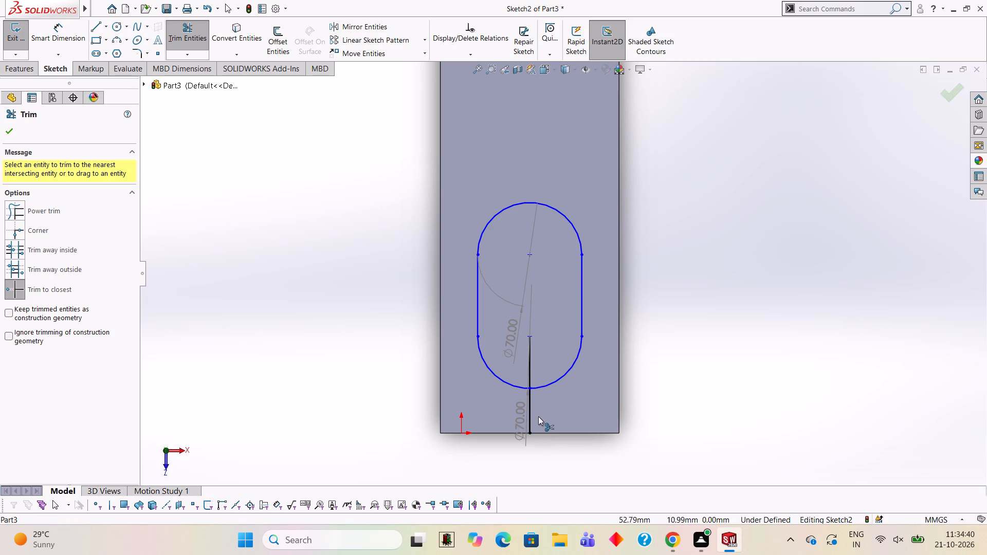
left_click(531, 411)
left_click(525, 364)
double_click(534, 367)
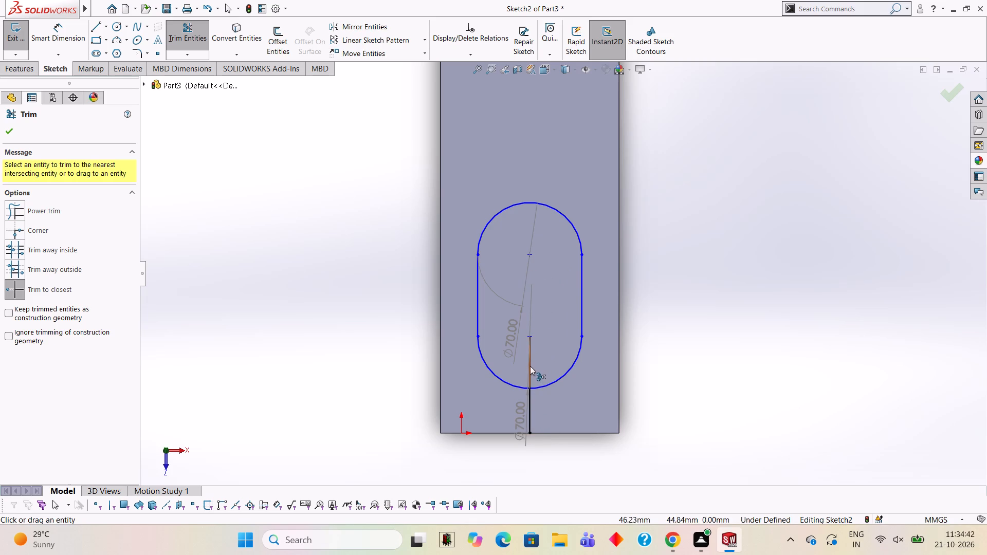
left_click(530, 366)
left_click(530, 366)
left_click(530, 403)
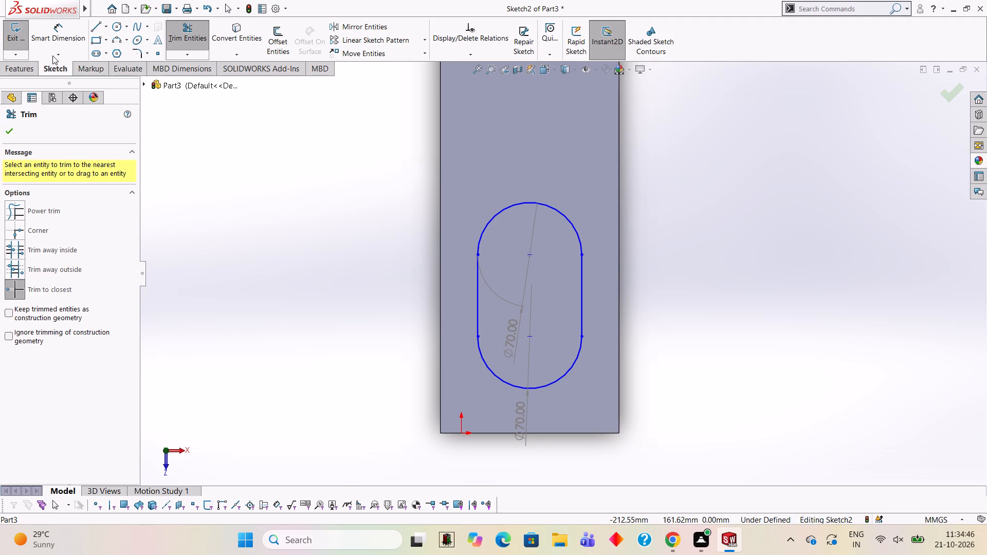
Add a driving radius dimension to the slot outline's lower arc, accepting the value offered.
left_click(58, 36)
left_click(571, 370)
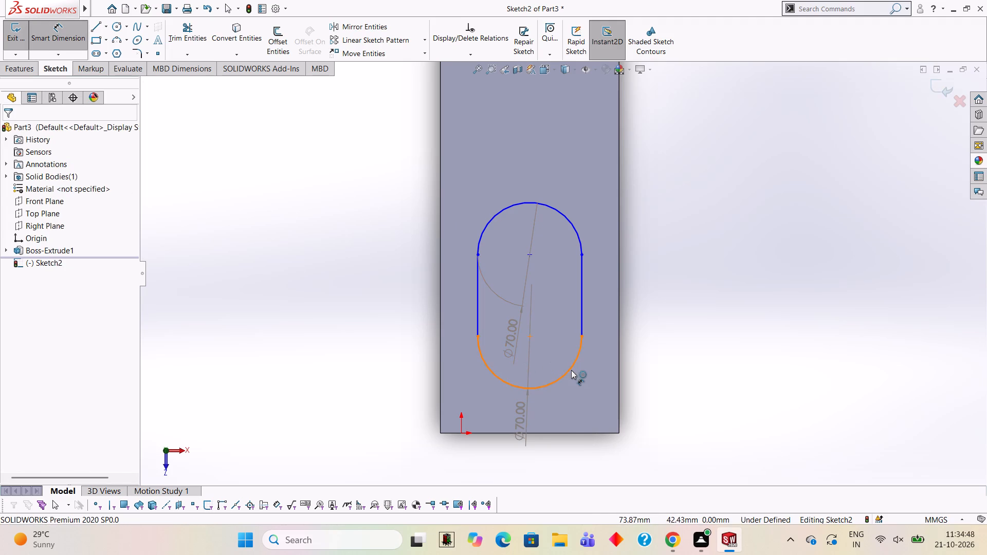
left_click(648, 415)
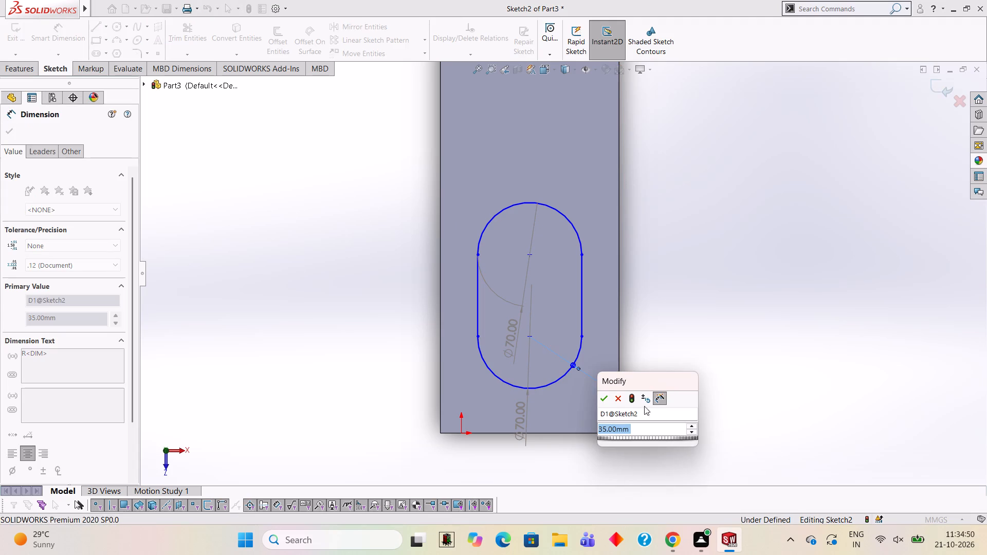
left_click(606, 399)
double_click(655, 340)
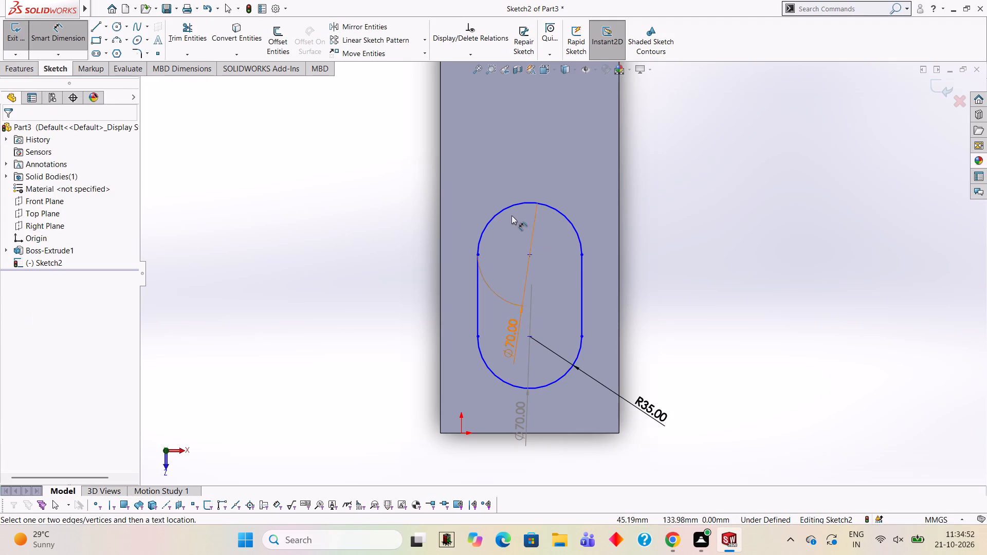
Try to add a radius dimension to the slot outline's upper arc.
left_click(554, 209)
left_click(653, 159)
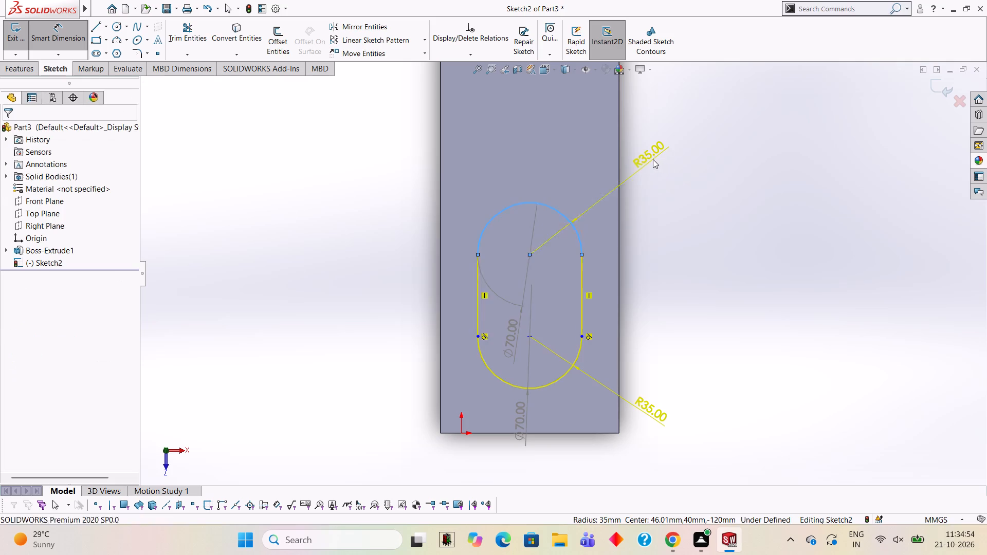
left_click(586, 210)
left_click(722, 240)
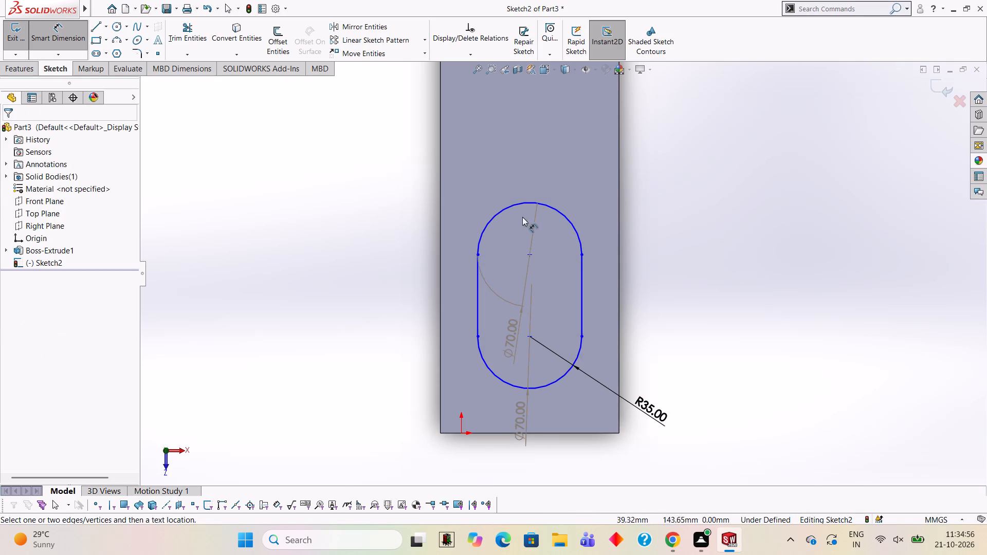
Dimension the vertical distance between the slot's two arc centres, accepting the value offered.
left_click(529, 256)
left_click(527, 335)
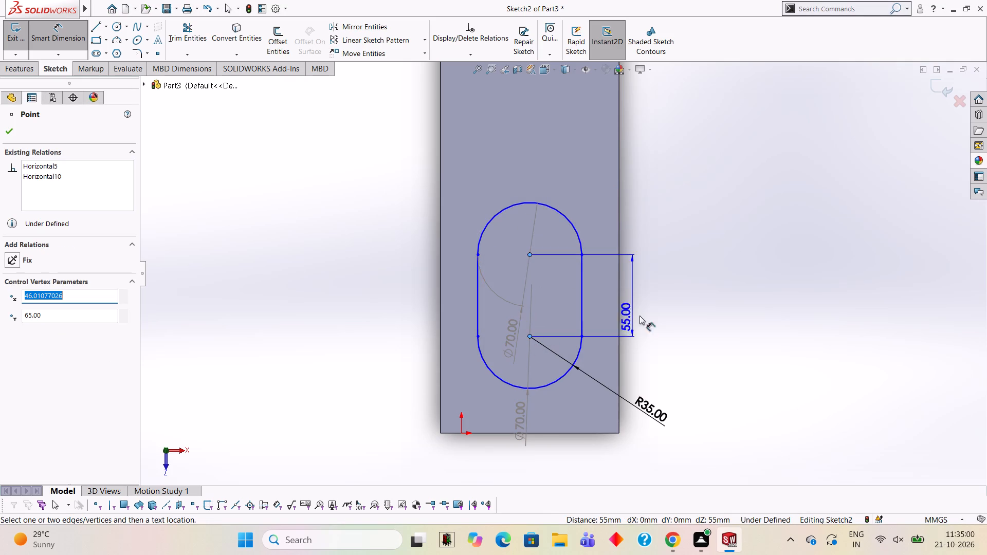
left_click(687, 307)
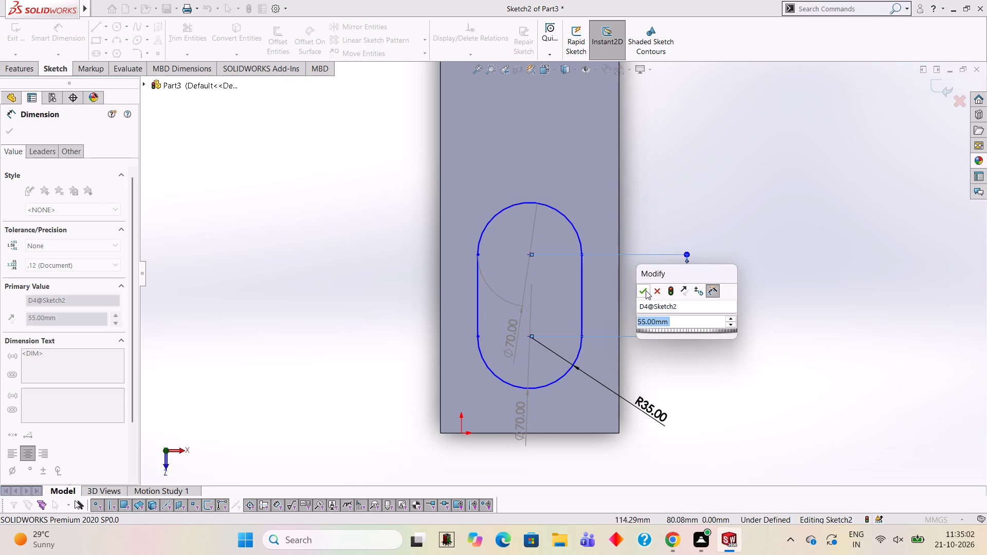
left_click(646, 290)
left_click(656, 198)
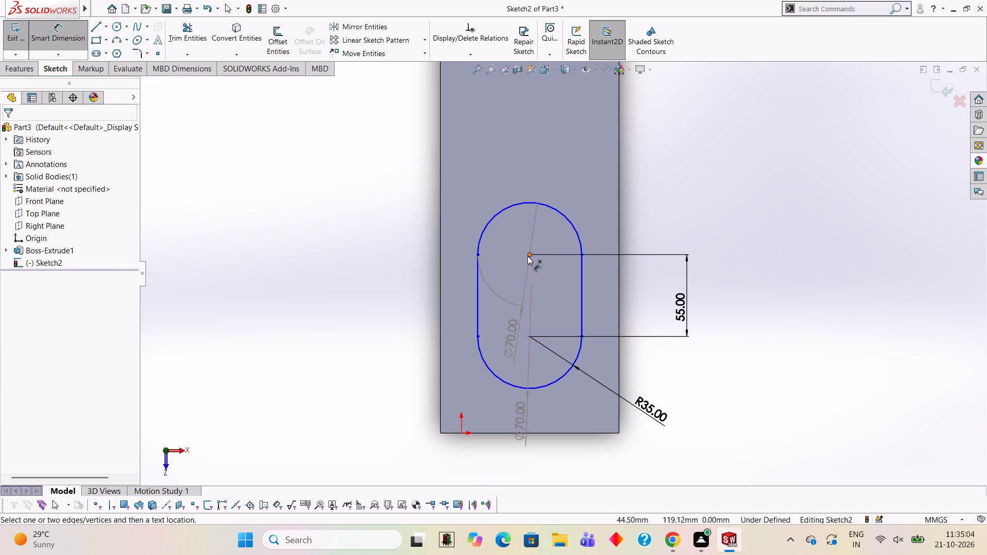
Dimension the distance from the slot's upper arc centre to the block's bottom edge, accepting the value offered.
left_click(528, 256)
left_click(532, 433)
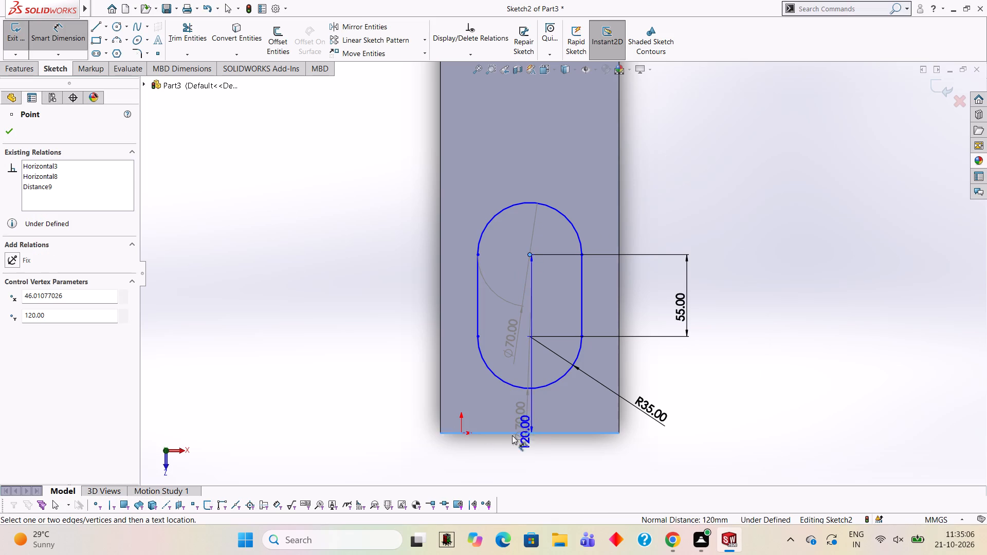
left_click(332, 366)
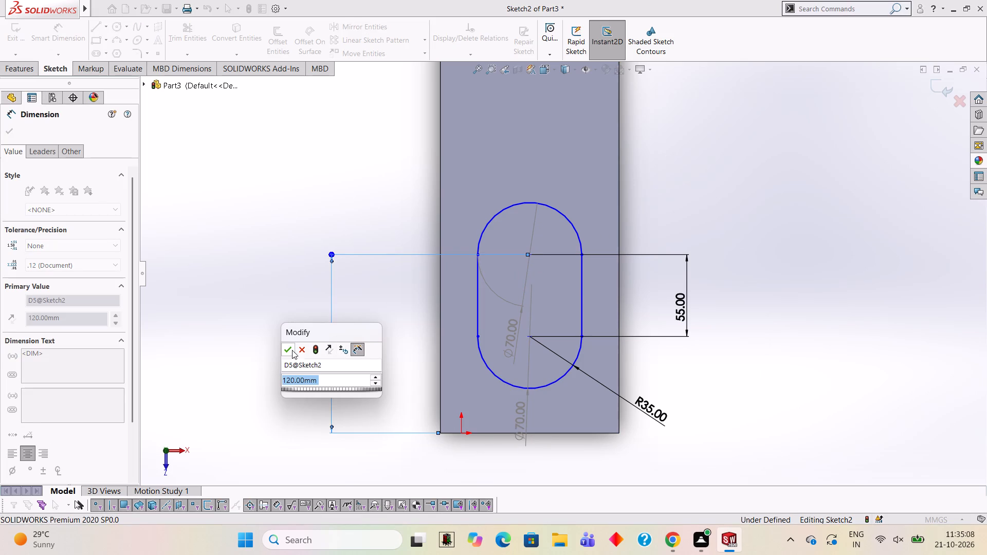
left_click(289, 348)
left_click(272, 293)
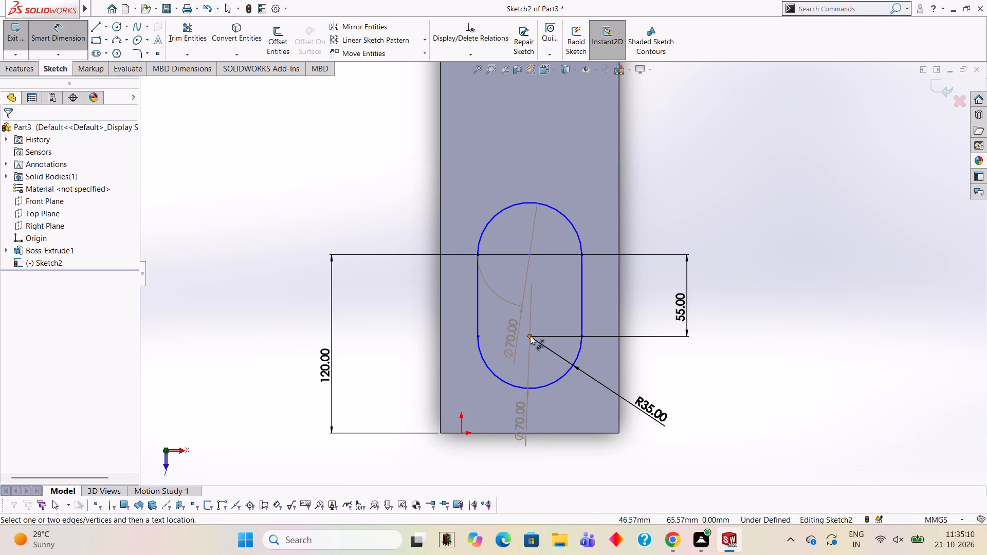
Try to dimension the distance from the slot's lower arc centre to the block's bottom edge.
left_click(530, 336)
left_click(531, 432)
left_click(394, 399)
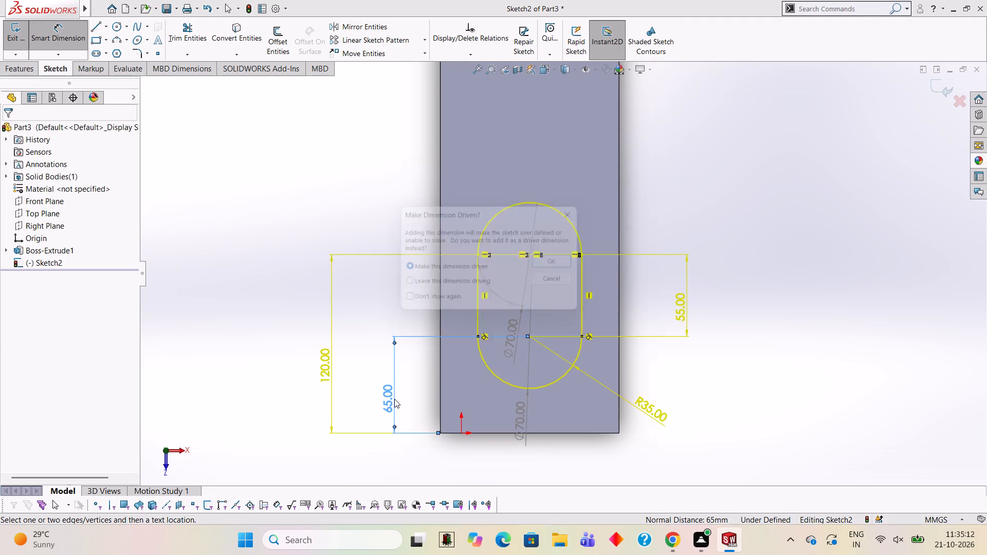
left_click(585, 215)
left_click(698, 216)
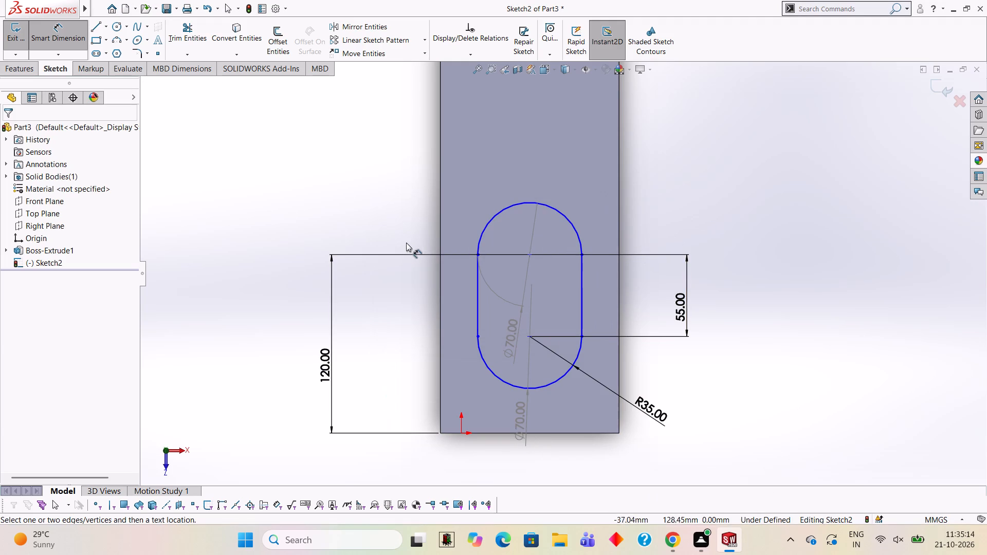
Cut the slot profile into the block with a blind Extruded Cut 10 mm deep.
left_click(22, 68)
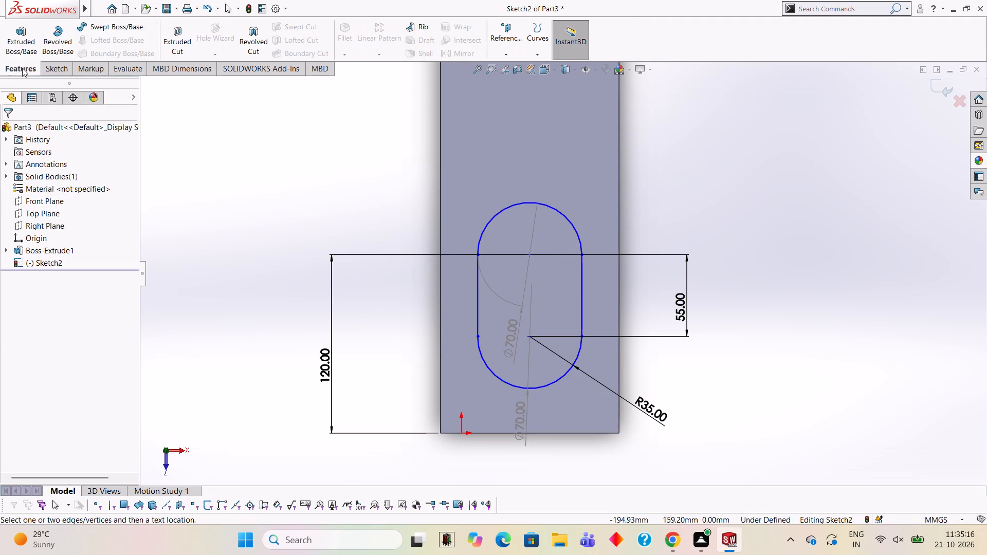
left_click(180, 40)
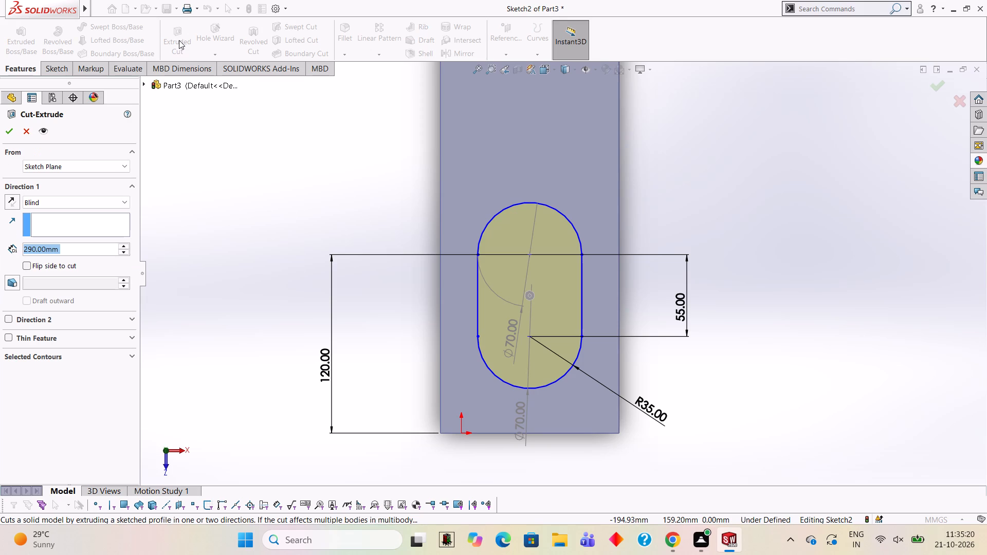
type("10")
key("Return")
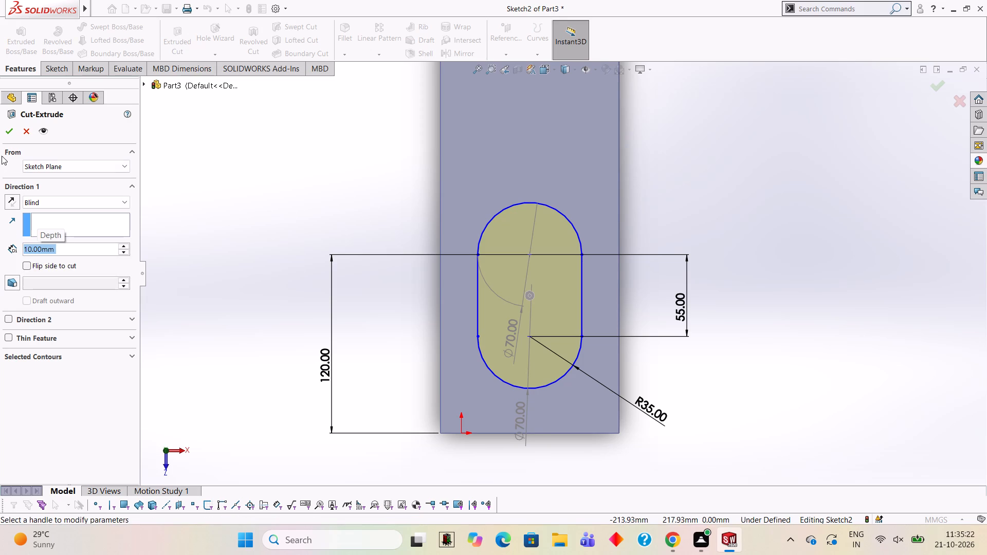
left_click(5, 133)
left_click(211, 145)
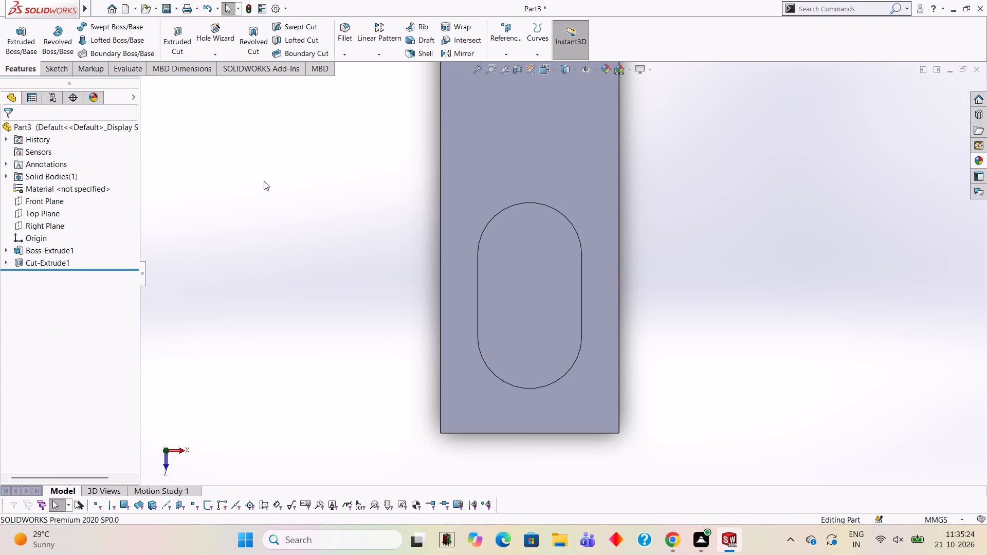
Start a new sketch on the floor of the slot pocket and view it face-on.
middle_click_drag(341, 244, 302, 223)
middle_click_drag(490, 317, 467, 232)
scroll(456, 240, "up", 3)
middle_click_drag(489, 293, 498, 234)
middle_click(443, 244)
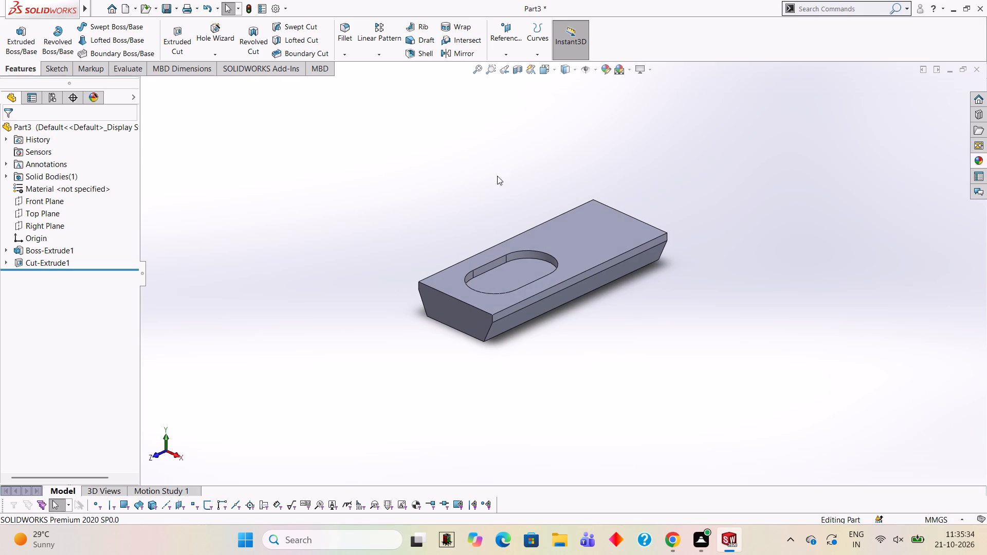
middle_click_drag(539, 208, 601, 243)
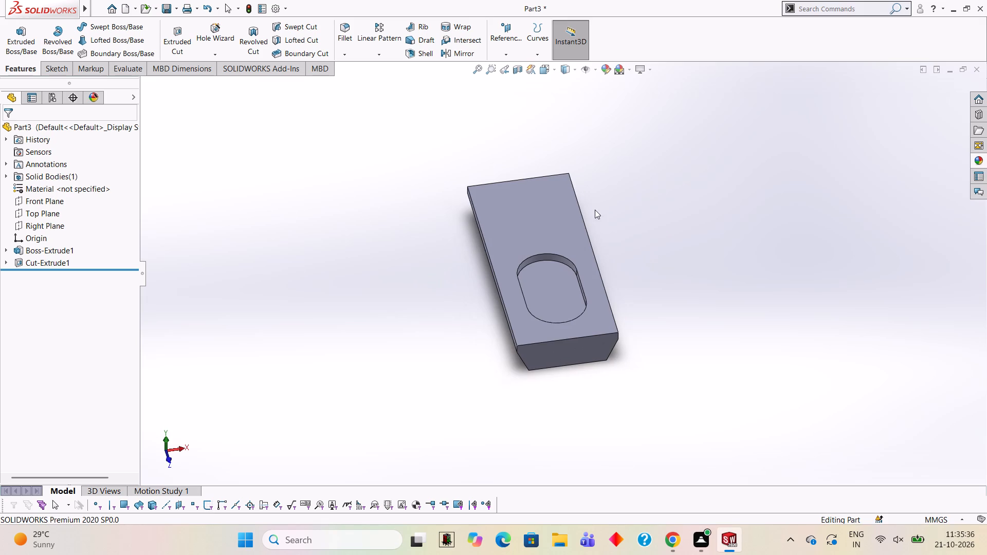
middle_click_drag(595, 210, 576, 298)
left_click(535, 281)
left_click(575, 255)
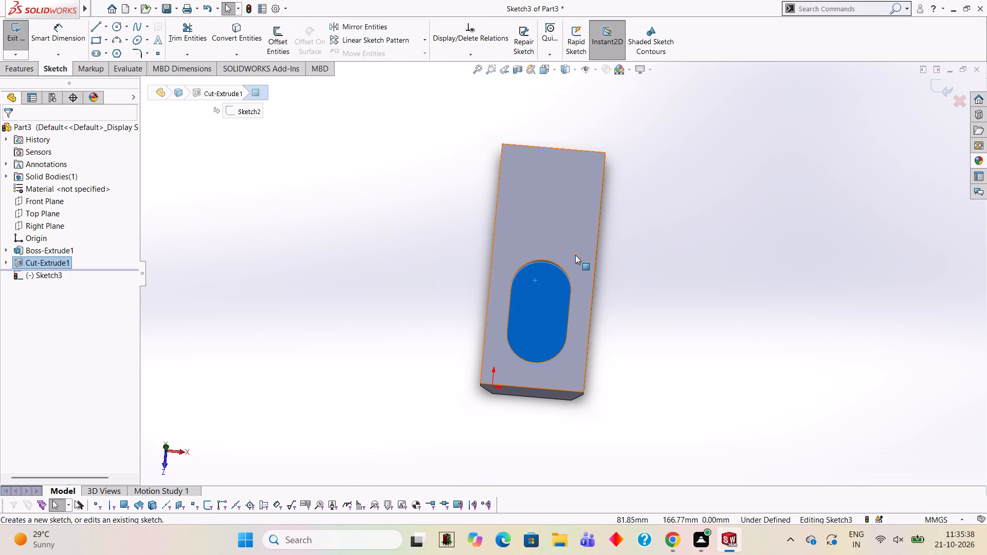
key("ctrl+8")
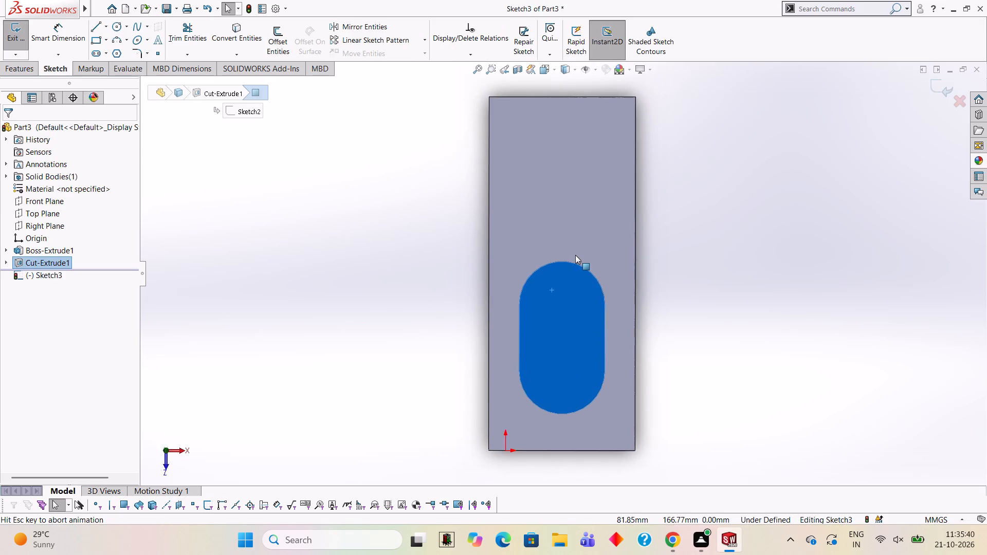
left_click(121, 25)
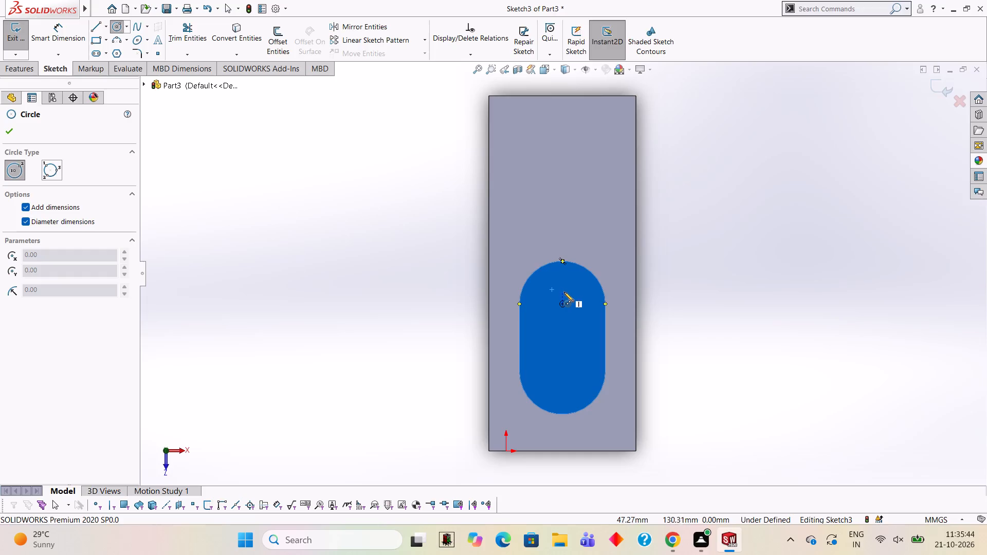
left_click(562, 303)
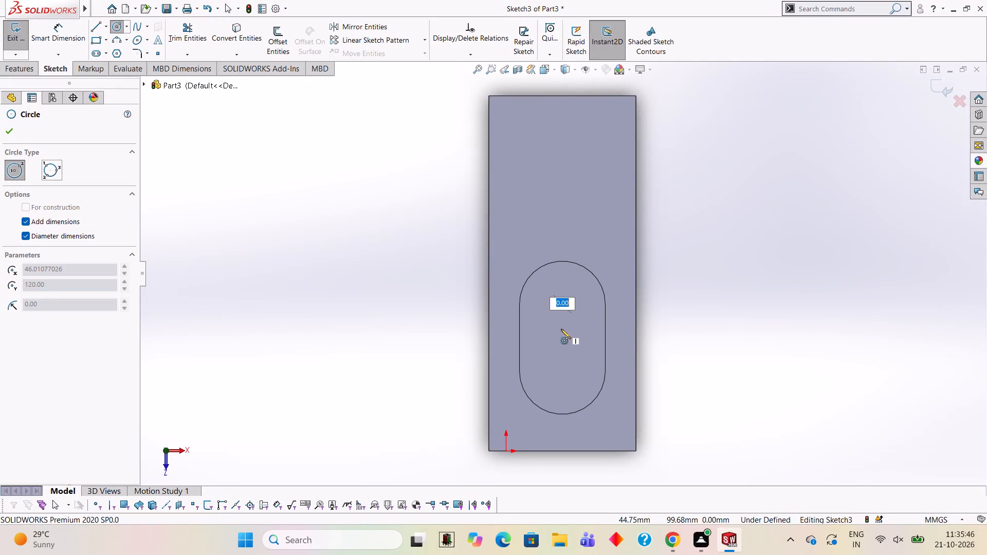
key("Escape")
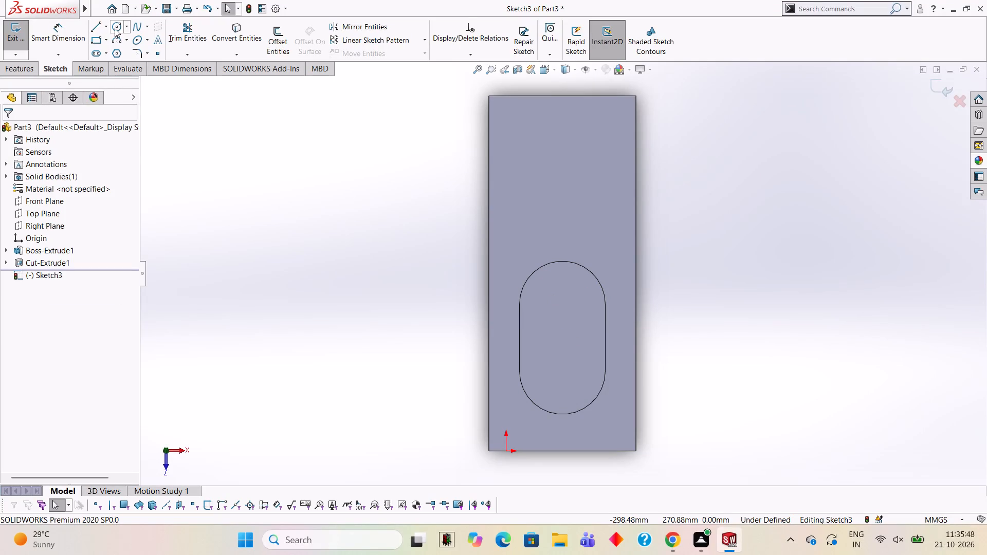
Sketch a 30 mm diameter circle on the pocket floor, centred on the slot's upper arc centre.
left_click(115, 25)
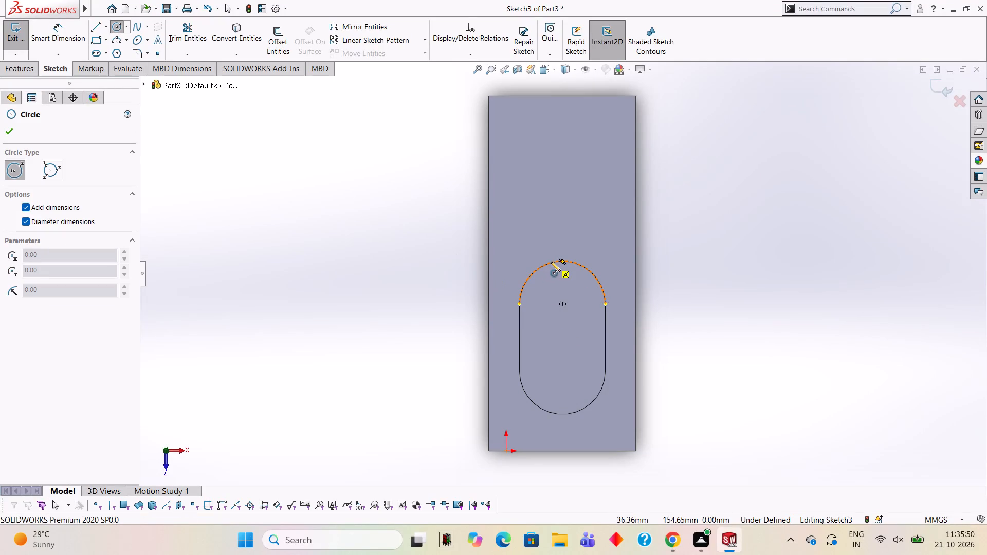
left_click(561, 302)
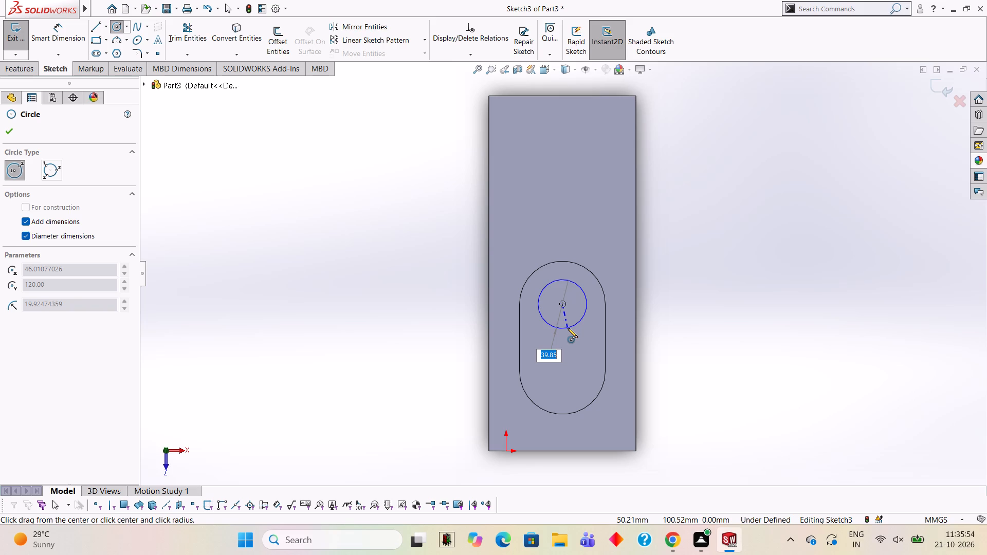
key("3")
key("0")
key("Return")
key("Escape")
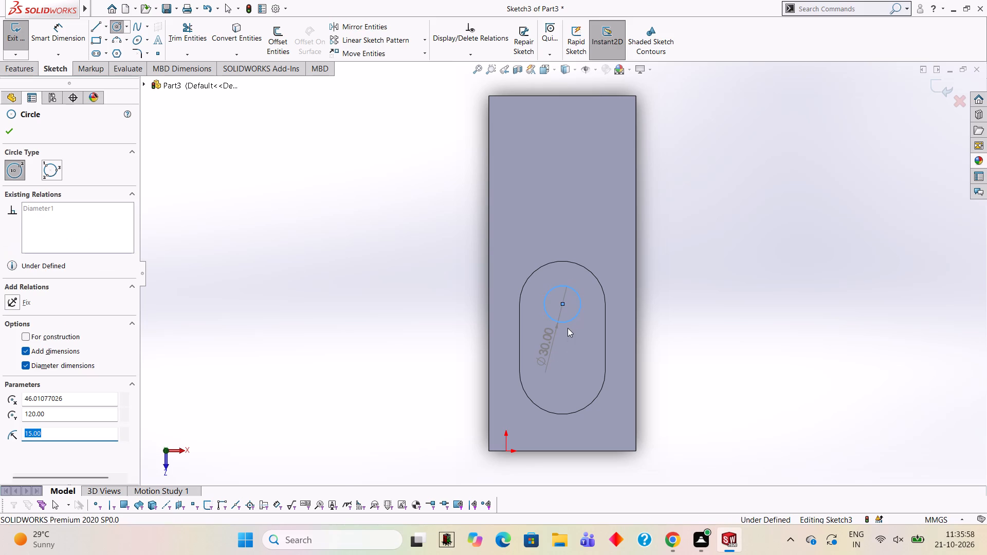
key("Escape")
Sketch a second 30 mm diameter circle on the pocket floor, centred on the slot's lower arc centre.
left_click(120, 30)
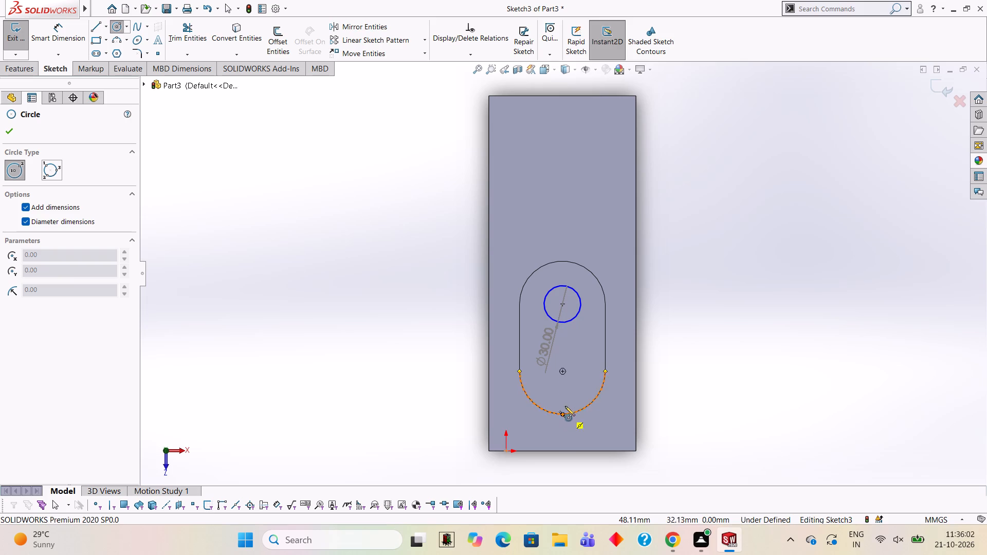
left_click(562, 372)
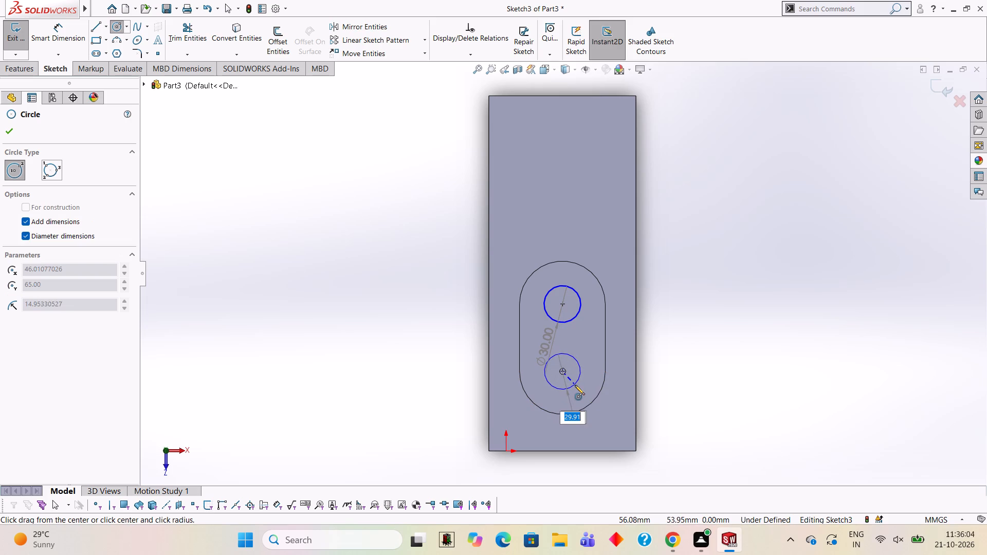
type("30")
key("Return")
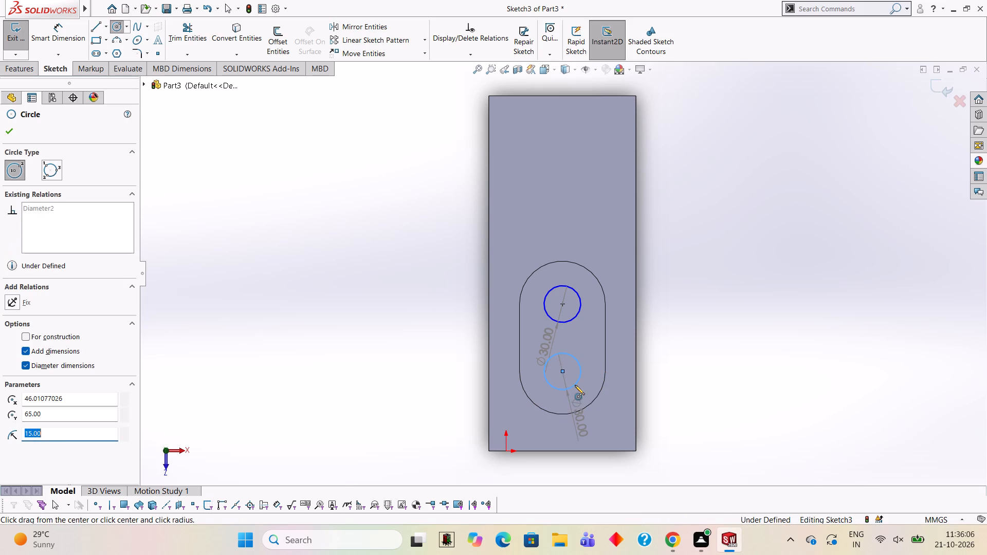
key("Escape")
key("Escape")
key("Escape")
key("Escape")
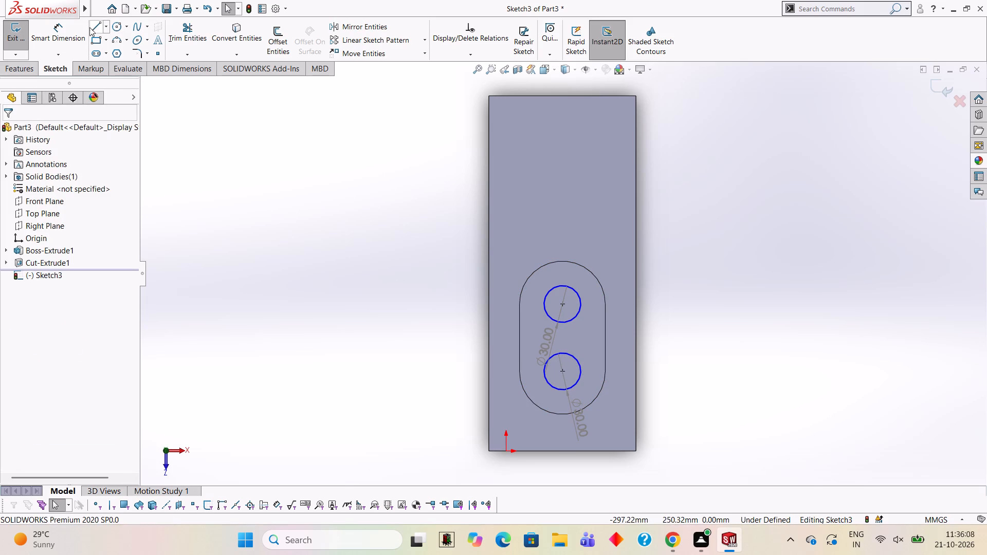
Connect the left quadrant points of the two 30 mm circles with a vertical line.
left_click(98, 30)
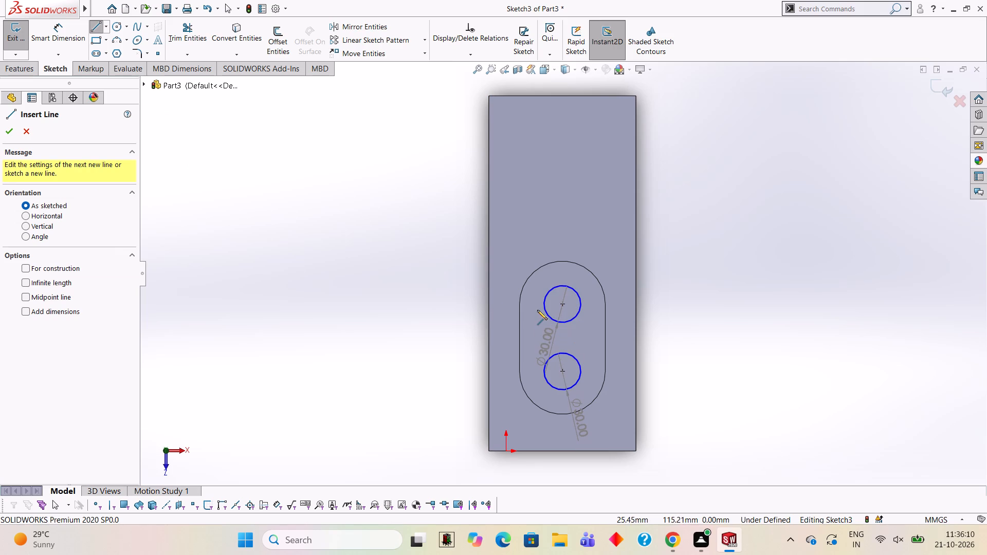
left_click(544, 302)
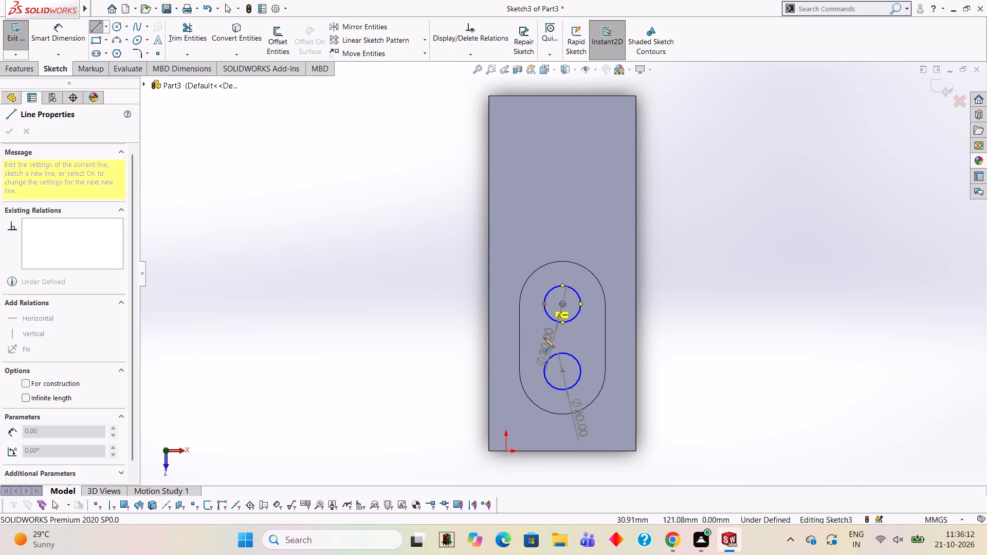
left_click(544, 372)
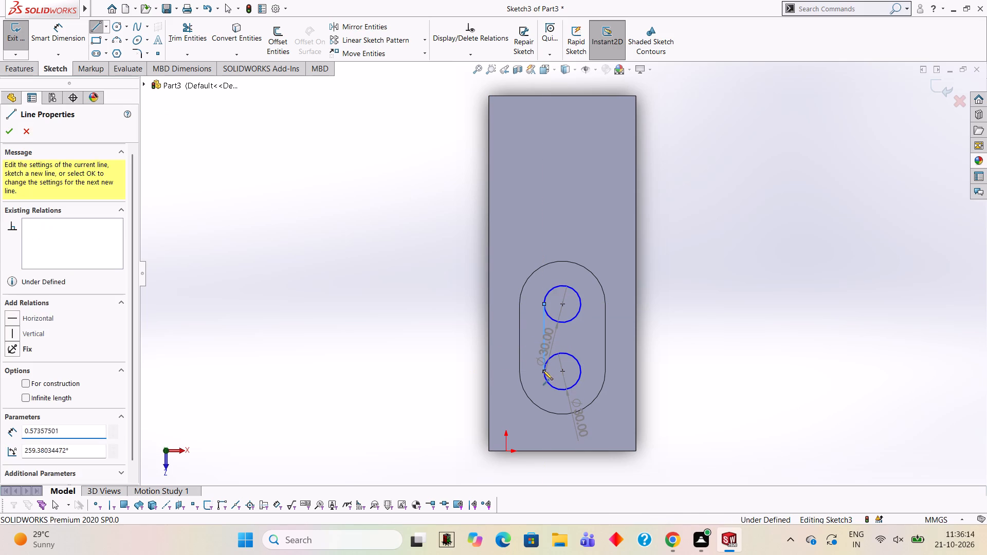
Connect the right quadrant points of the two 30 mm circles with a vertical line.
key("Escape")
key("Escape")
key("Escape")
key("Escape")
left_click(90, 21)
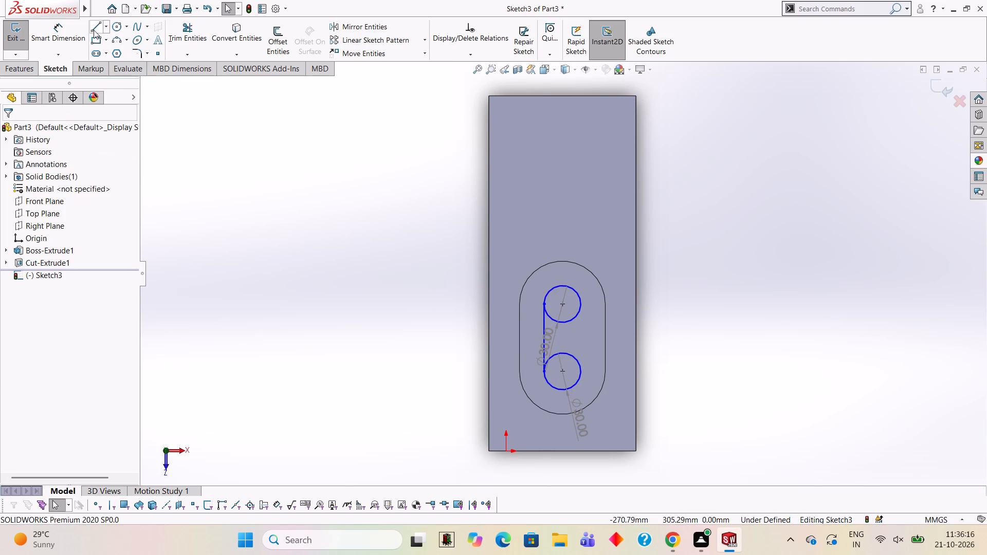
left_click(580, 304)
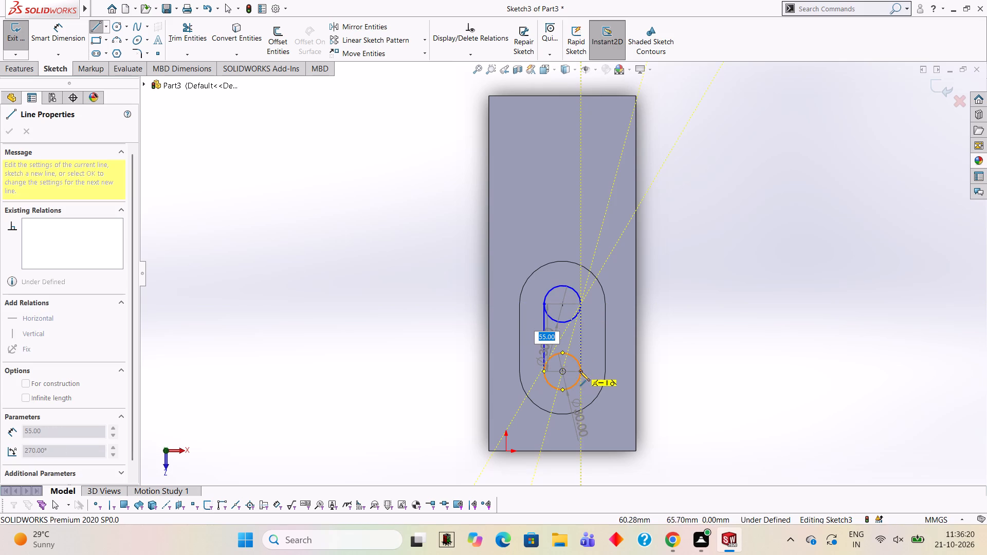
left_click(579, 372)
key("Escape")
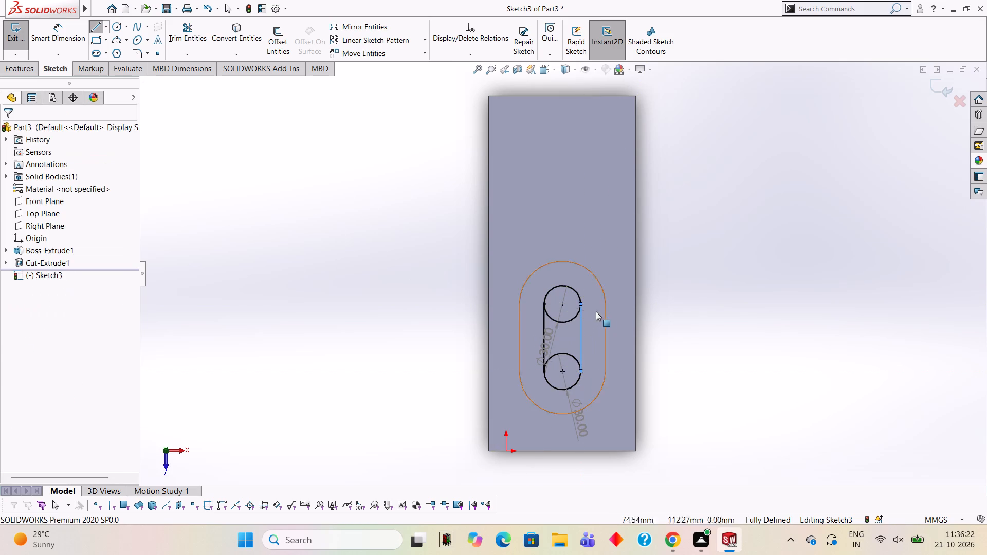
key("Escape")
key("Escape")
key("Escape")
key("Escape")
key("Escape")
key("Escape")
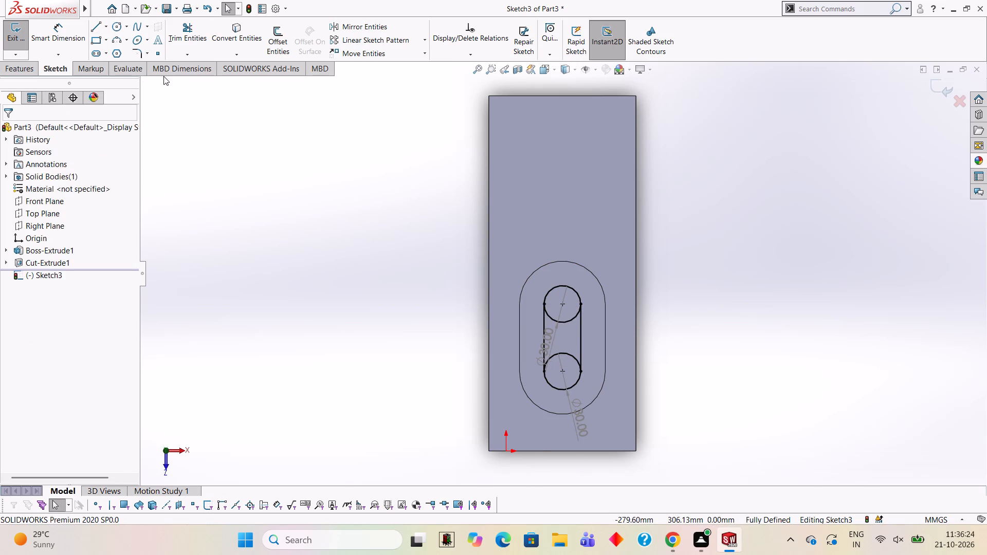
Trim away the inner arcs of both 30 mm circles to leave a closed slot outline.
left_click(190, 42)
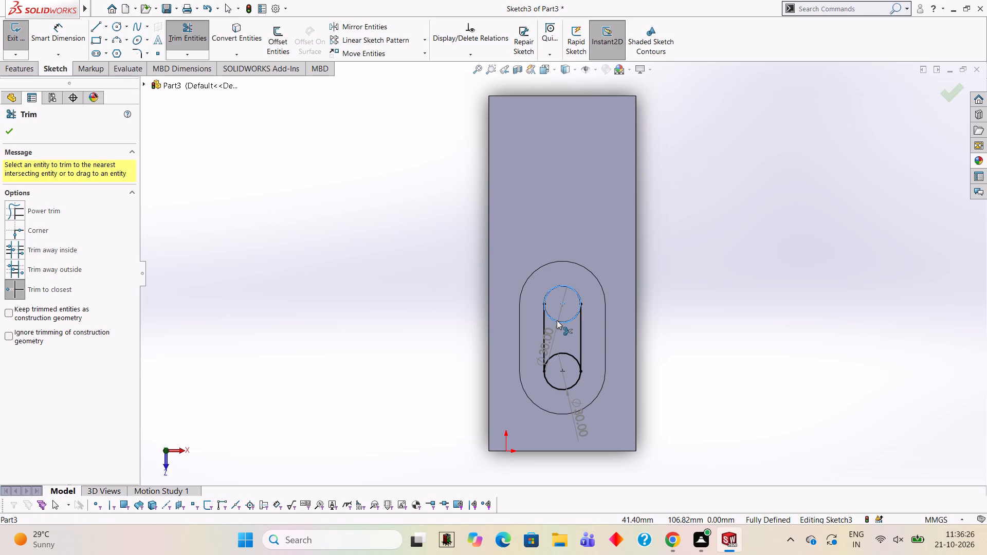
left_click(557, 320)
left_click(559, 356)
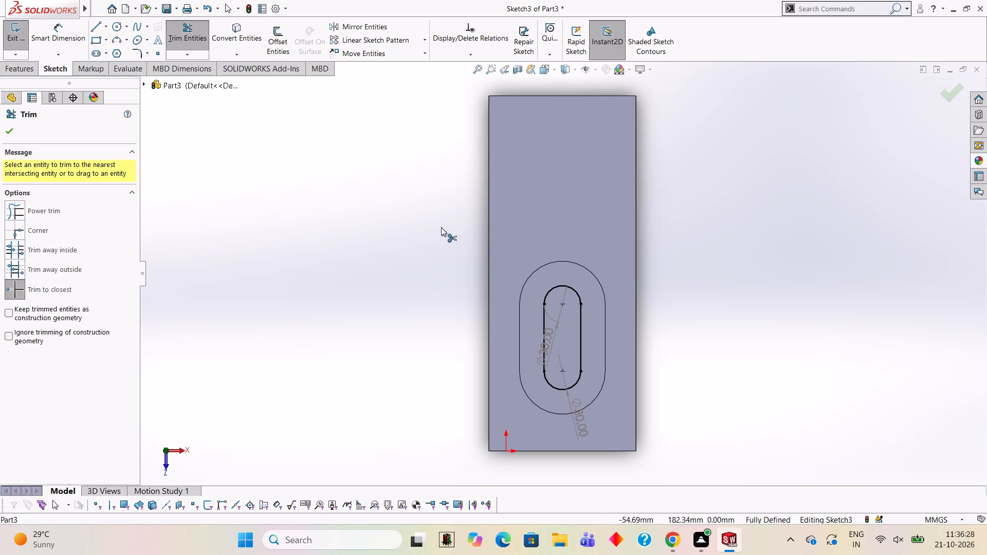
left_click(6, 134)
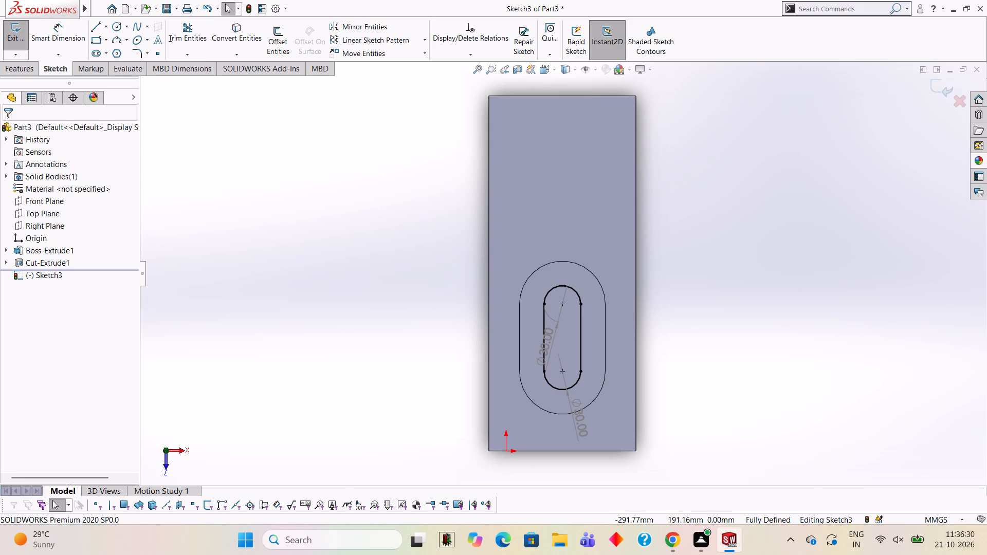
Cut-extrude the 30 mm wide slot profile downward from the pocket floor with a blind depth of 50 mm.
left_click(25, 77)
left_click(25, 75)
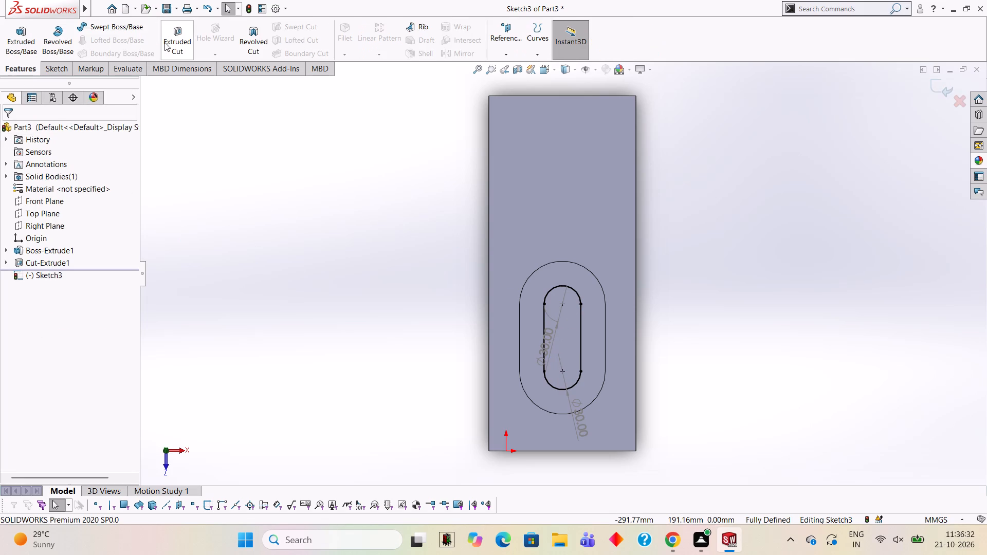
left_click(164, 42)
middle_click_drag(379, 314, 358, 169)
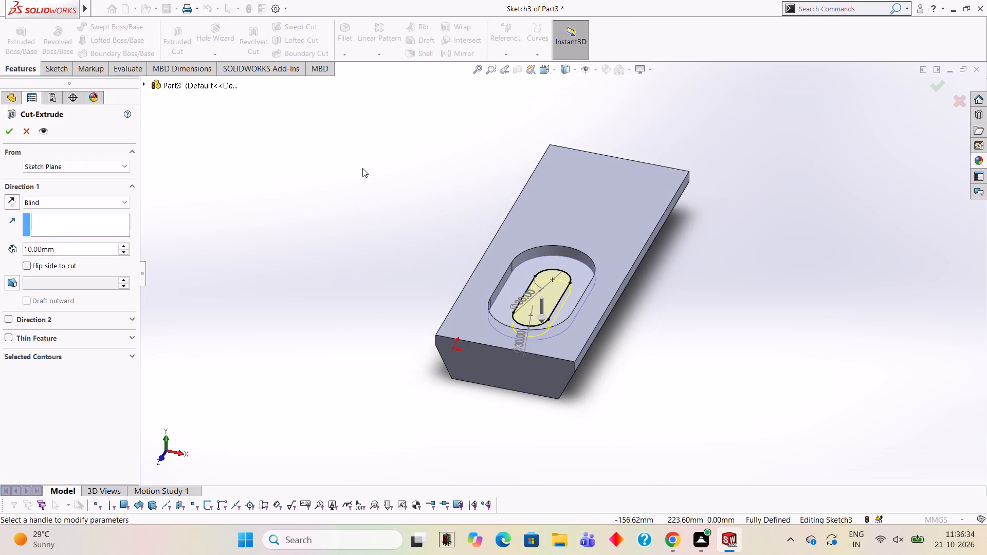
middle_click_drag(451, 284, 411, 254)
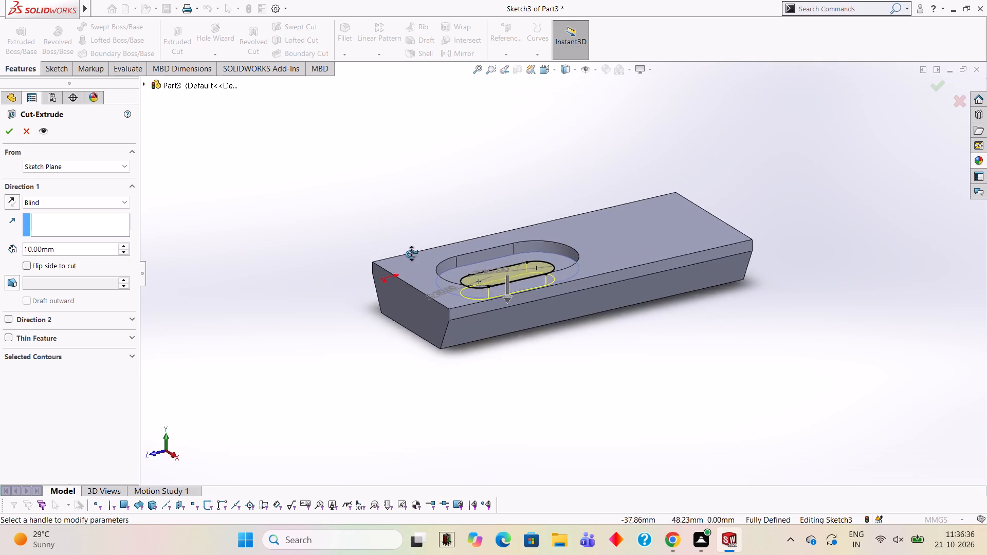
middle_click_drag(411, 254, 418, 257)
left_click(100, 242)
left_click(103, 247)
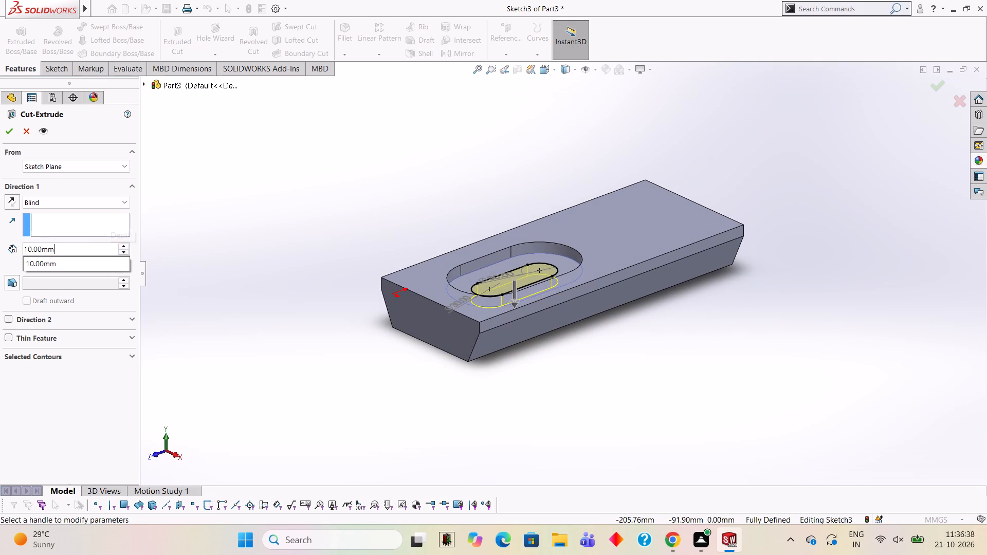
key("BackSpace")
key("BackSpace")
key("BackSpace")
key("BackSpace")
key("BackSpace")
key("BackSpace")
key("BackSpace")
key("BackSpace")
key("BackSpace")
key("BackSpace")
key("BackSpace")
key("BackSpace")
key("BackSpace")
key("BackSpace")
key("BackSpace")
key("BackSpace")
type("50")
key("Return")
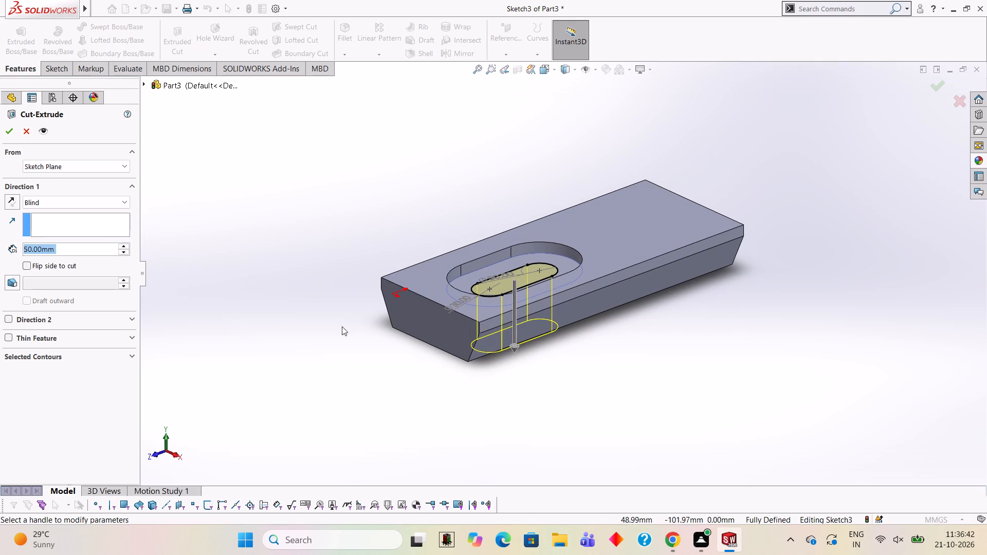
middle_click_drag(343, 317, 336, 220)
left_click(6, 134)
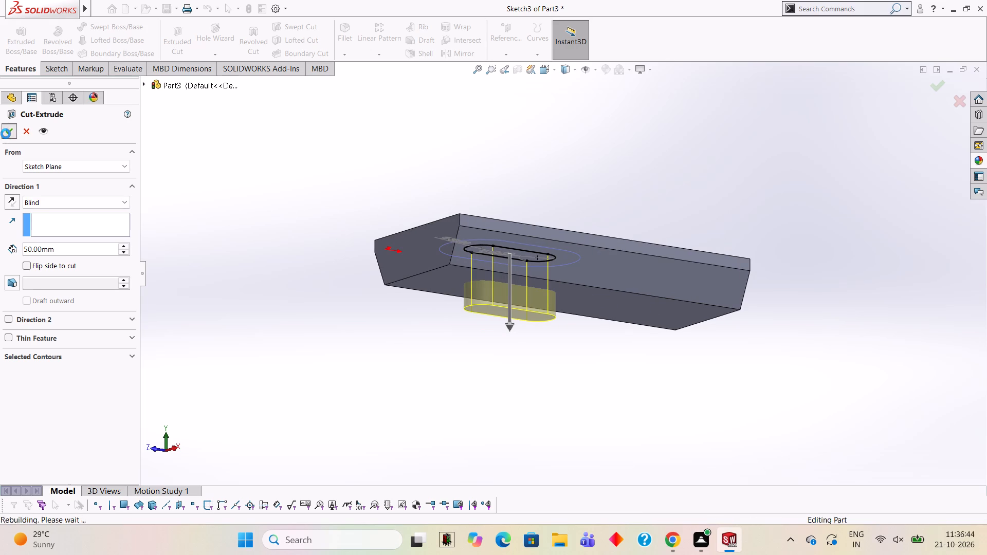
Examine the block with its slot pocket and the inner slot cut from an angled top view.
left_click(327, 236)
scroll(300, 212, "up", 2)
middle_click_drag(308, 221, 312, 376)
scroll(410, 301, "up", 2)
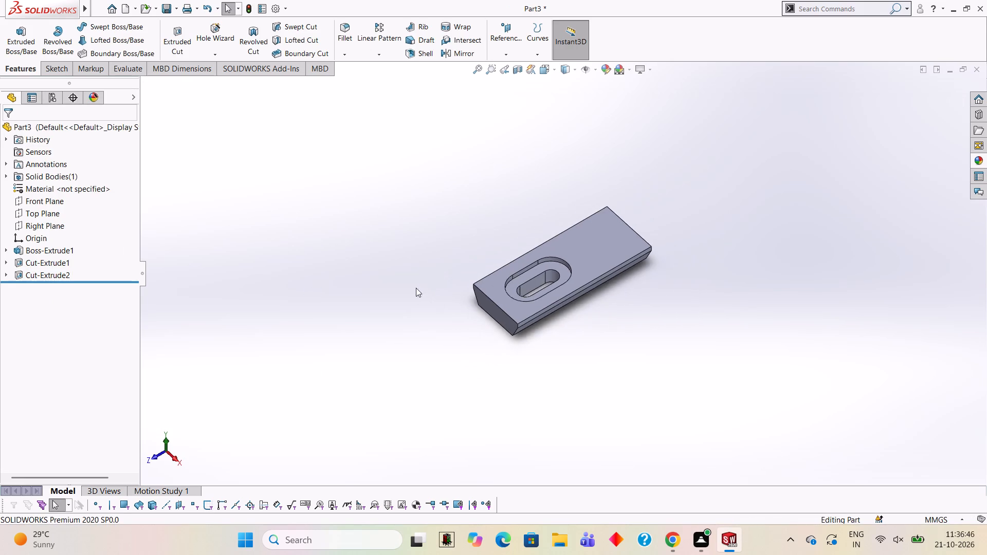
scroll(447, 275, "down", 2)
scroll(747, 286, "up", 1)
scroll(750, 279, "down", 2)
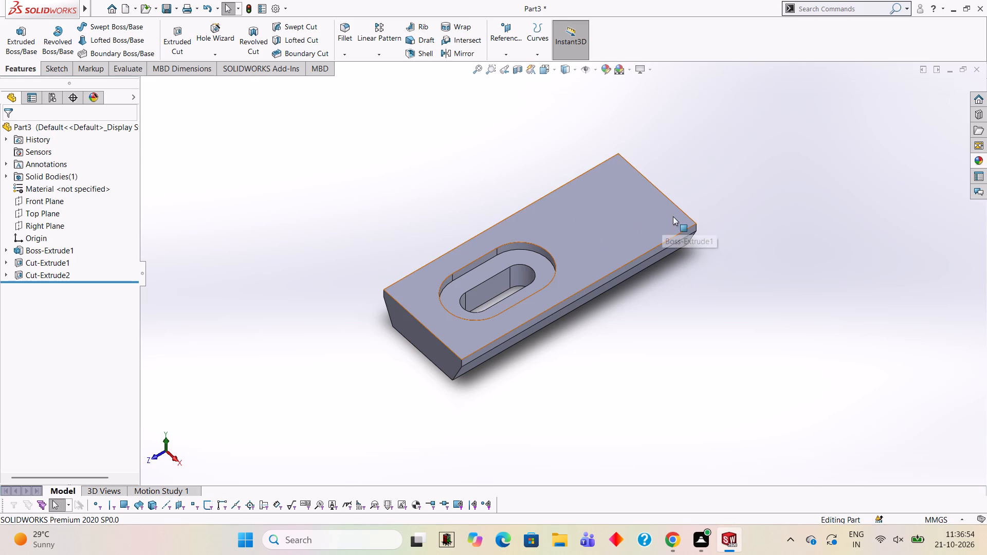
scroll(656, 211, "down", 1)
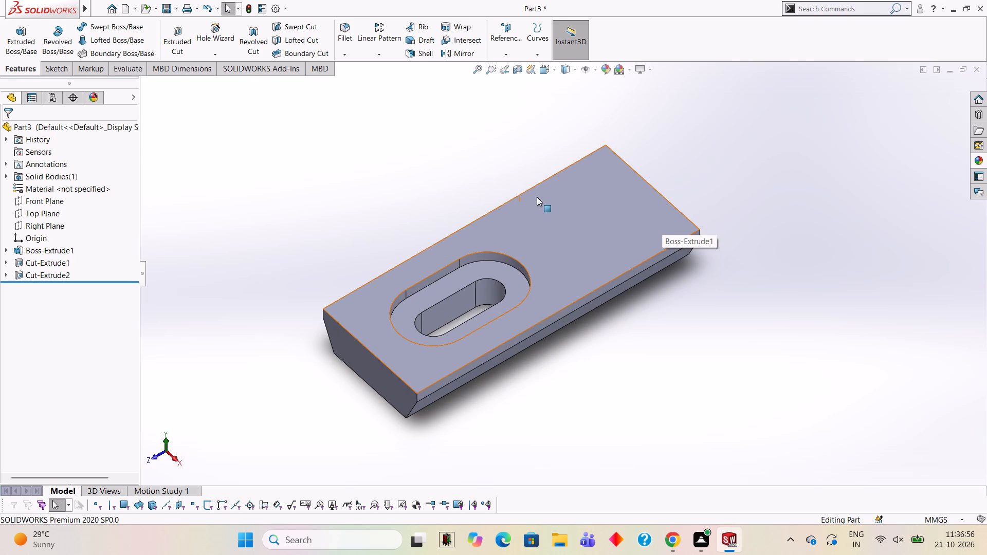
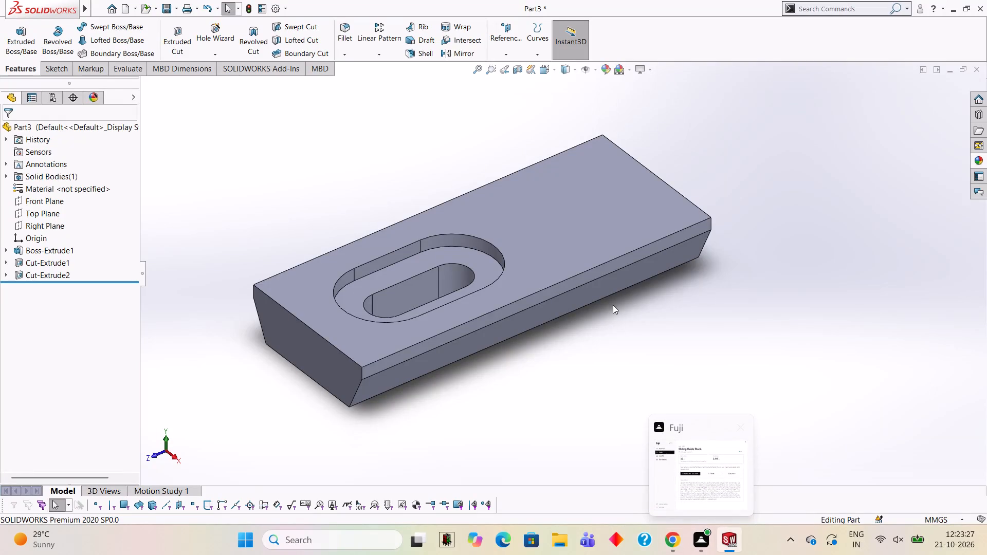
Open a new sketch on the block's top face and view it straight on.
scroll(508, 282, "up", 3)
scroll(508, 282, "down", 2)
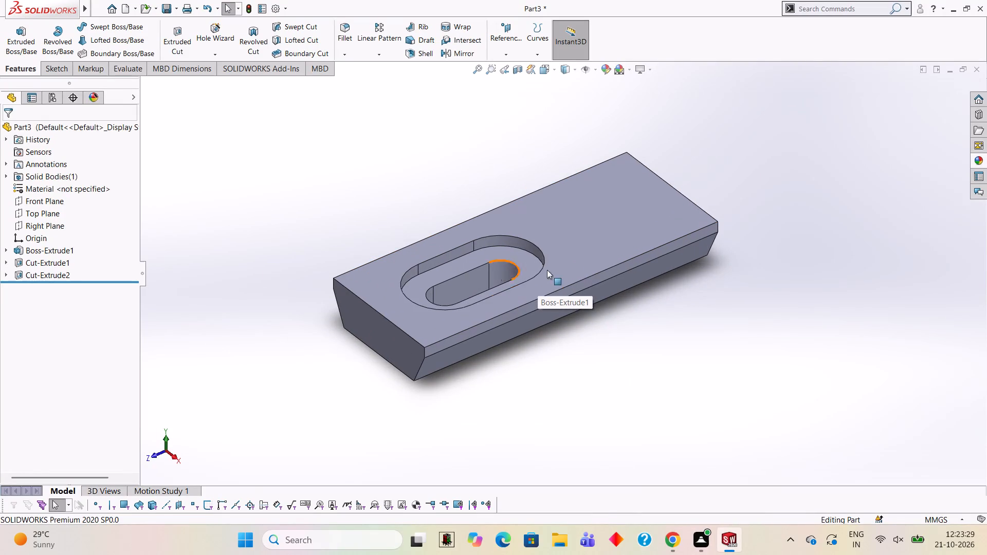
scroll(547, 266, "up", 1)
scroll(547, 262, "down", 2)
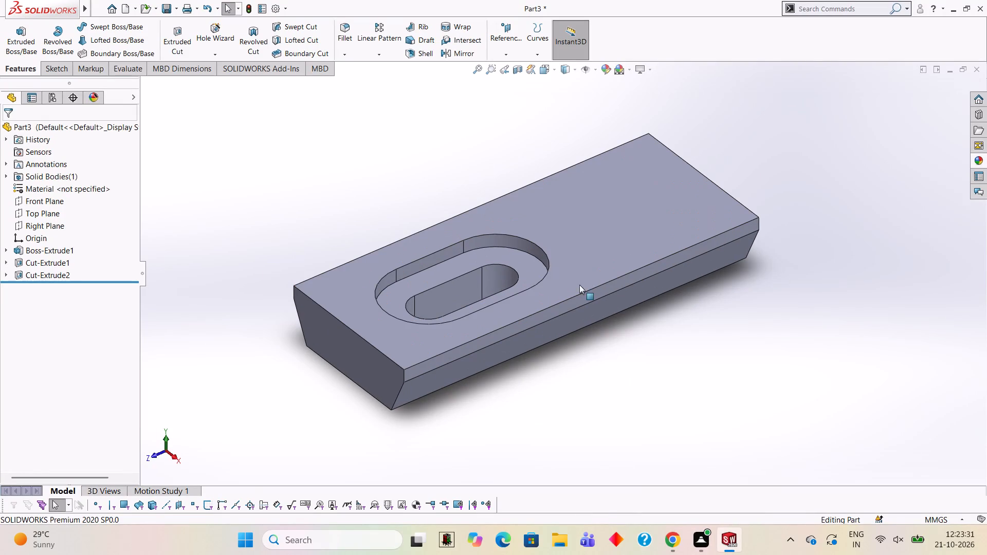
left_click(589, 224)
left_click(629, 196)
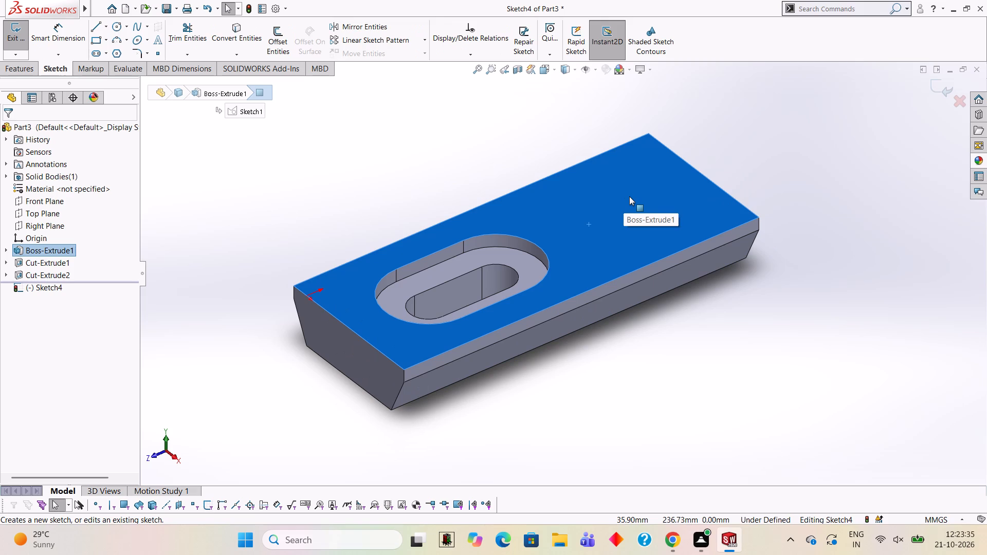
key("ctrl+8")
scroll(690, 203, "up", 2)
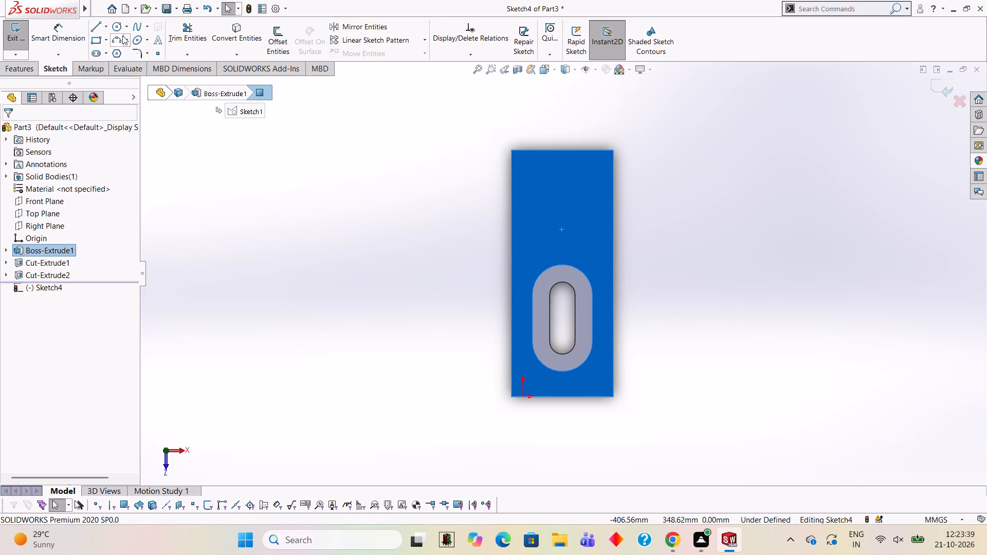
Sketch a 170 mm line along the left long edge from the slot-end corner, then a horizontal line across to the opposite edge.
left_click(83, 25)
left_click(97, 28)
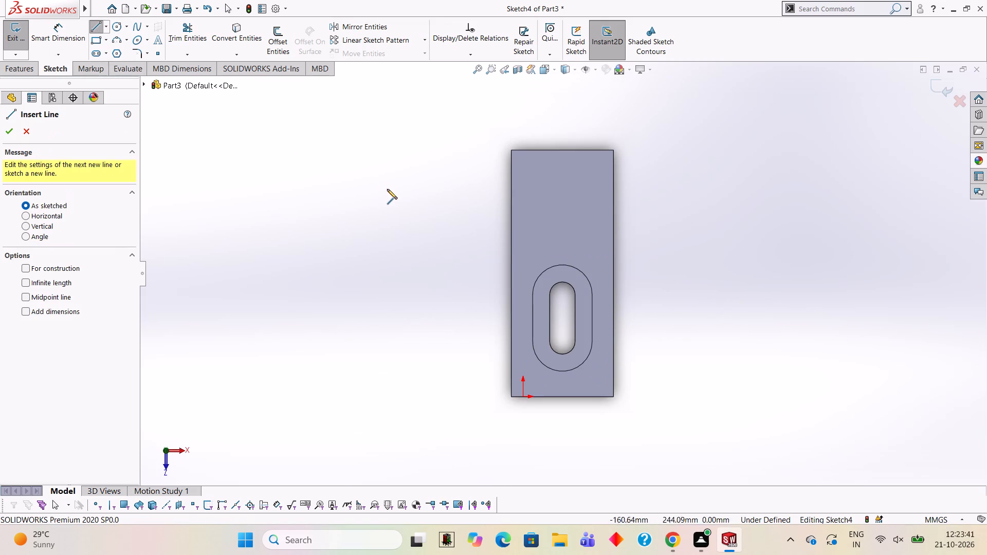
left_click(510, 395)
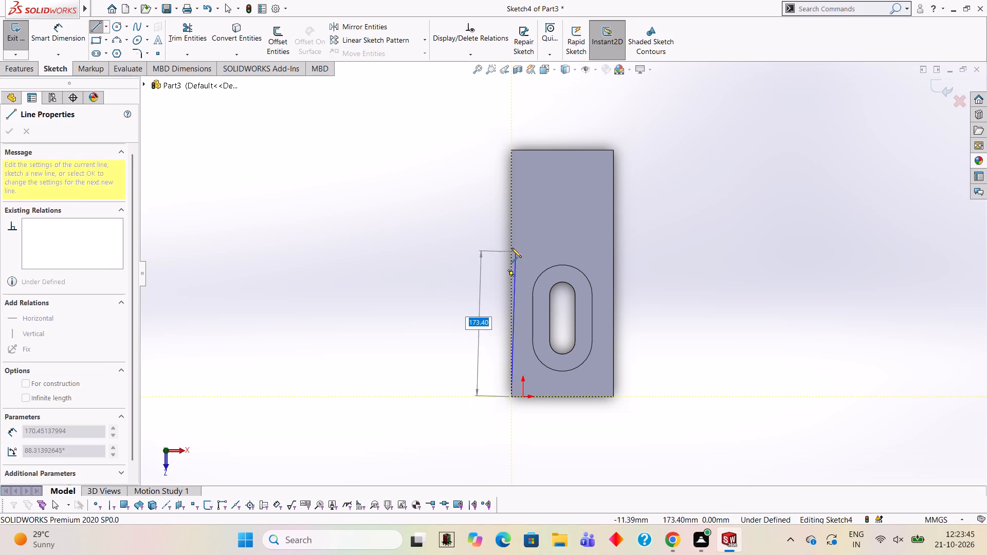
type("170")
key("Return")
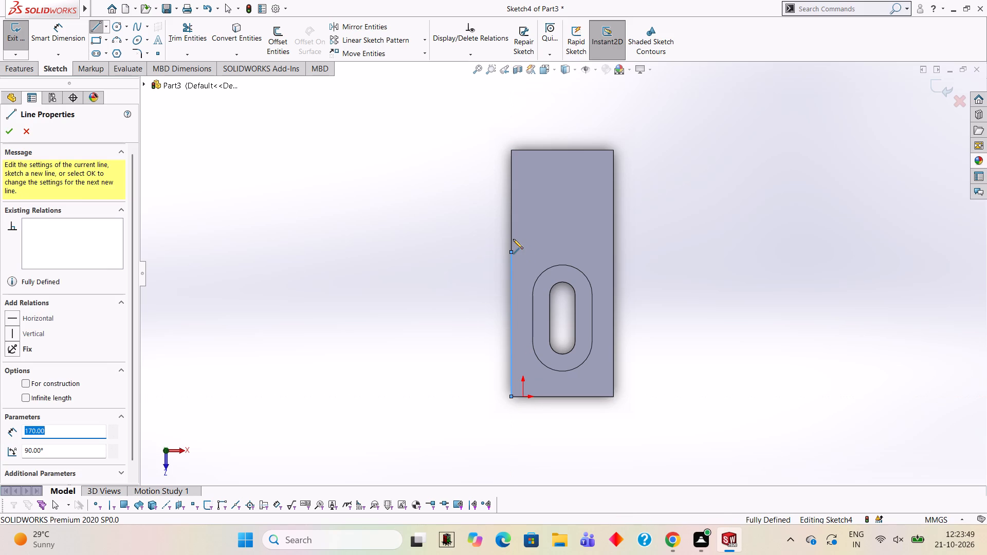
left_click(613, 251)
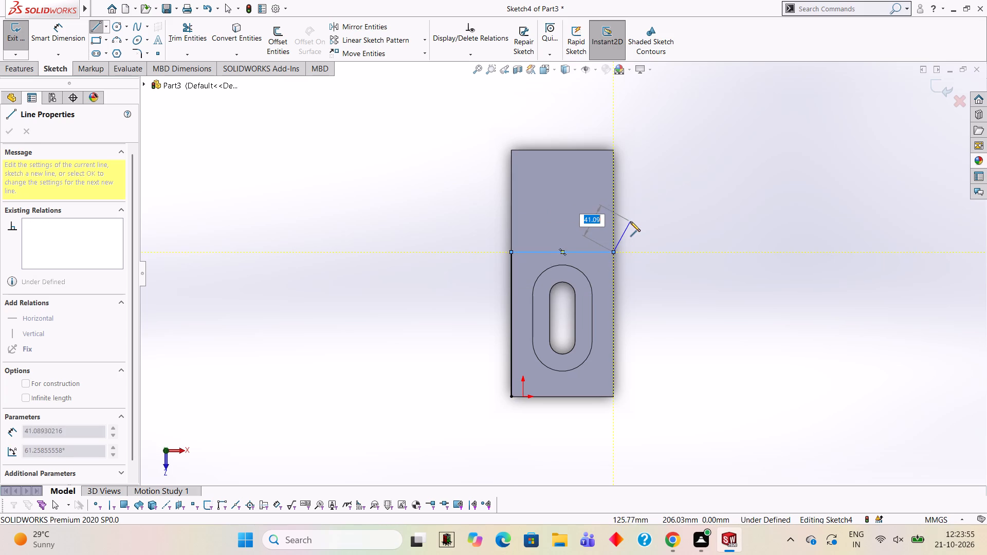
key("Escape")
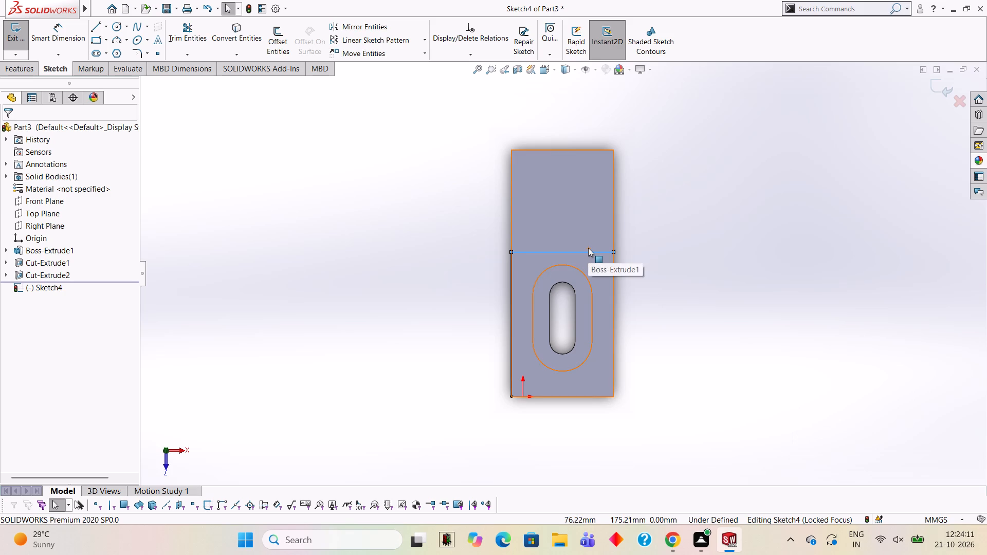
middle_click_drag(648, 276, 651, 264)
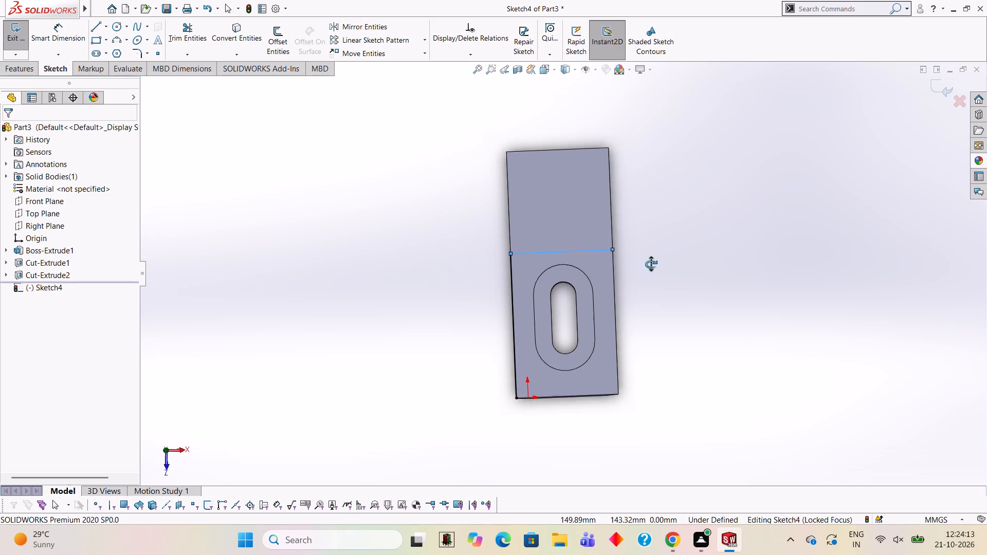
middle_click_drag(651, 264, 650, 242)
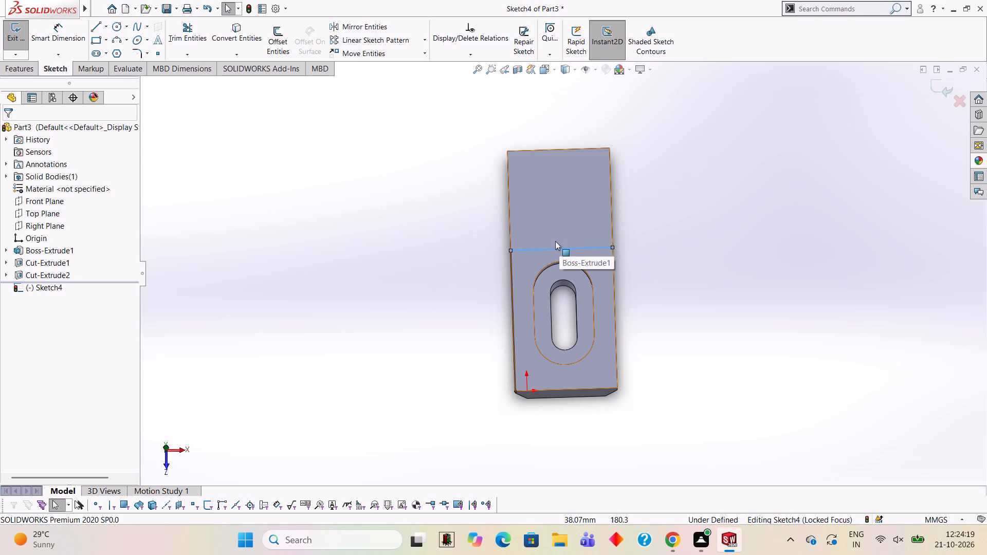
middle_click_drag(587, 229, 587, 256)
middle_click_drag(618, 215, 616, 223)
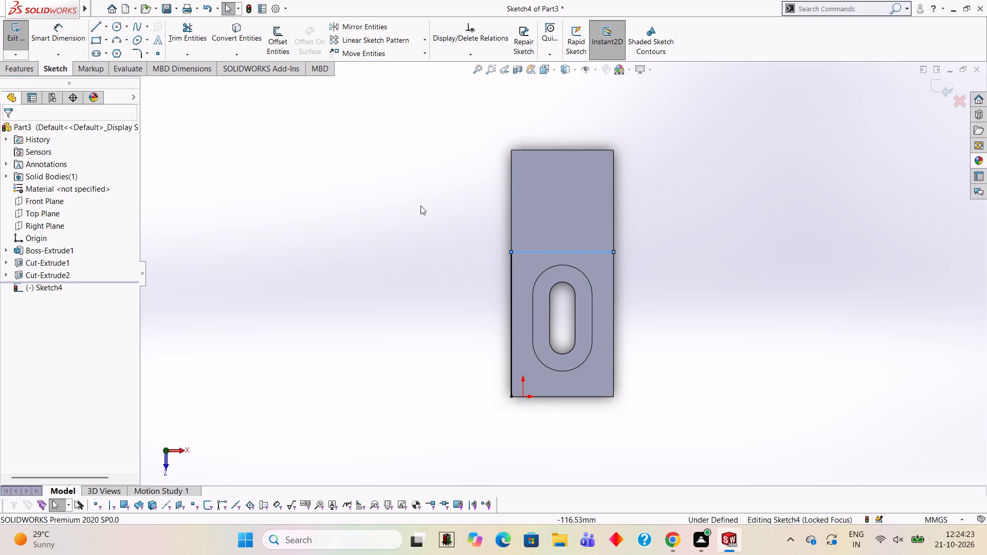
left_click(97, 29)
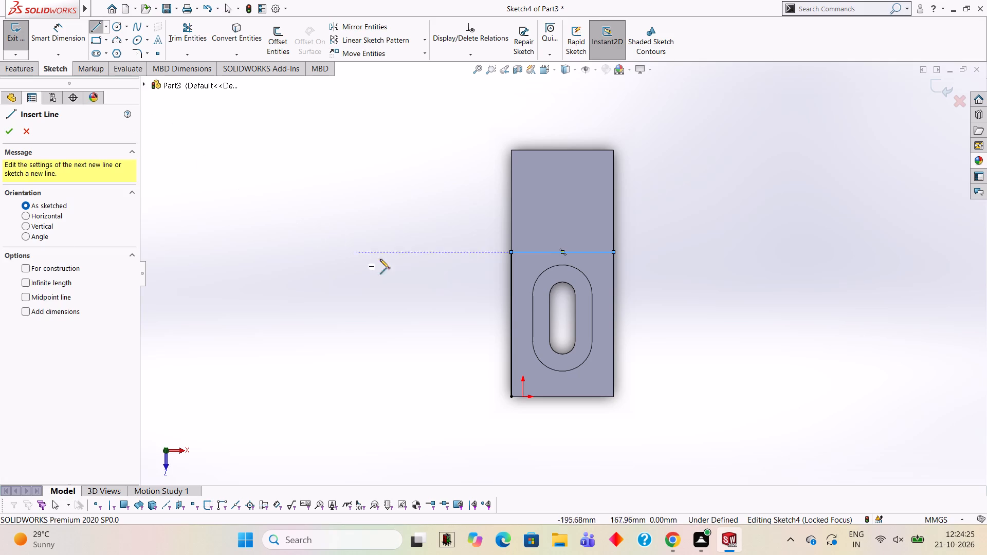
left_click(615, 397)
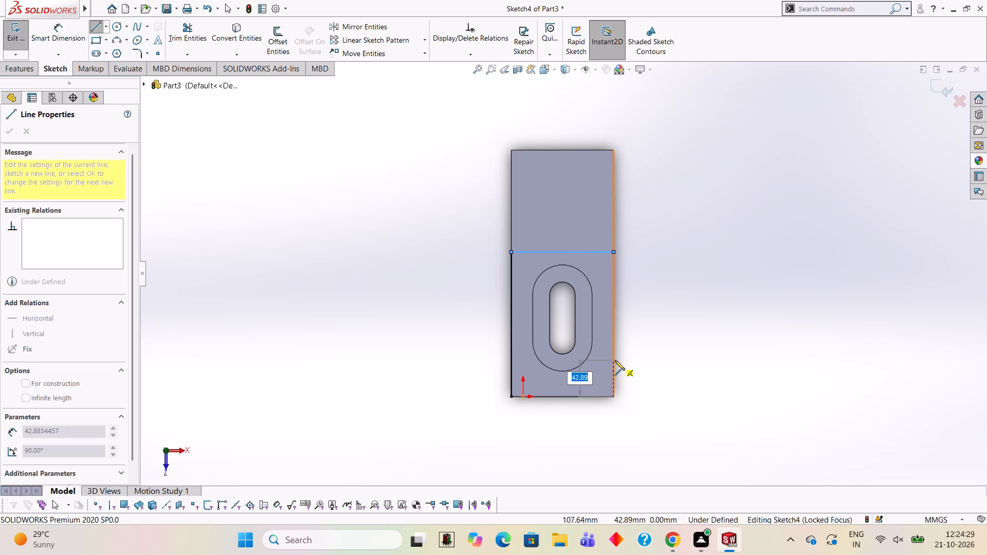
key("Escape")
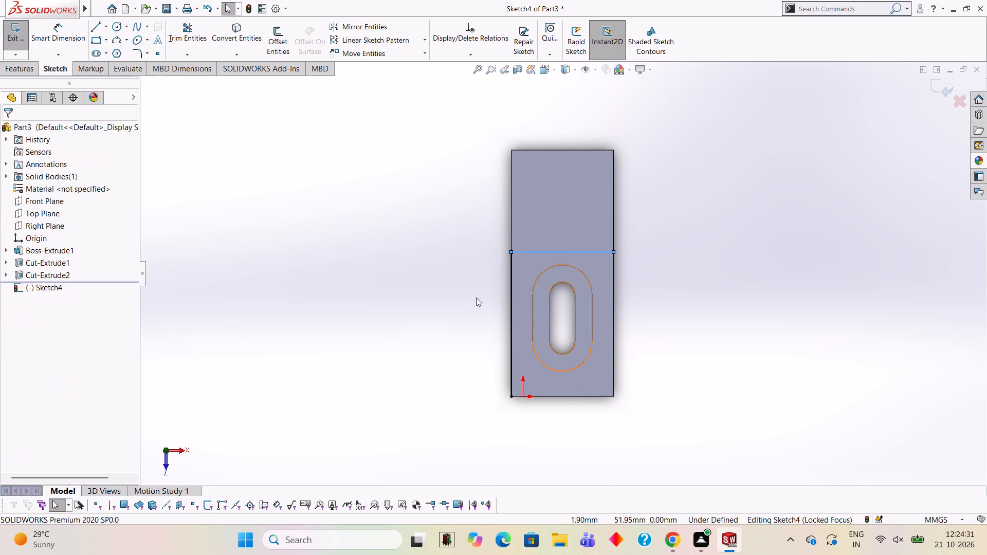
Sketch a 270 mm line along the right long edge from the slot-end corner, then outline the full-width strip remaining at the far end.
left_click(92, 25)
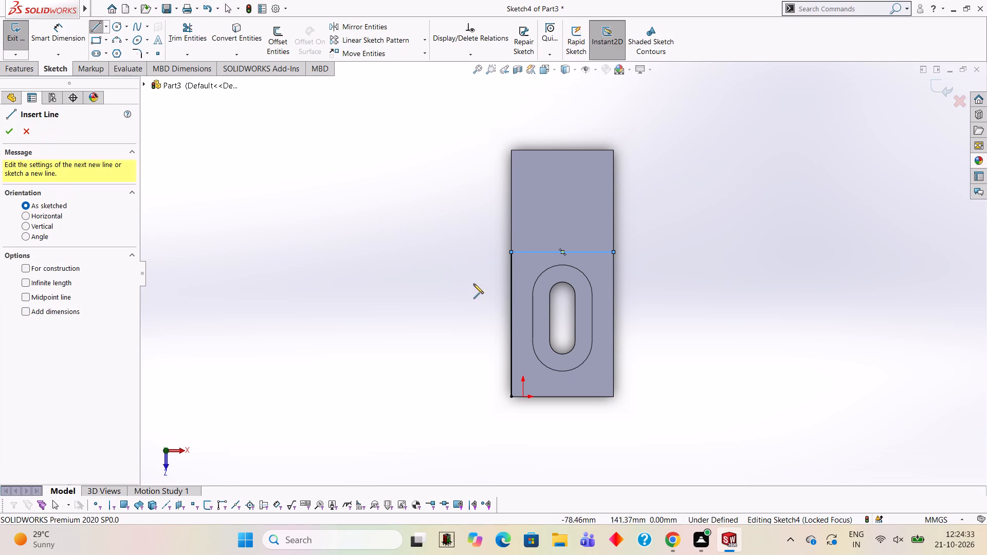
left_click(613, 395)
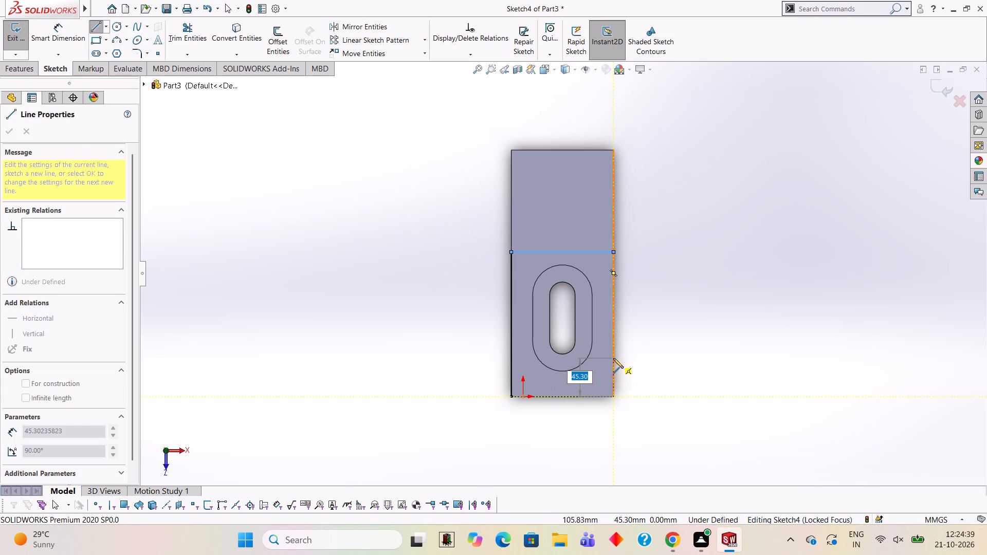
type("270")
key("Return")
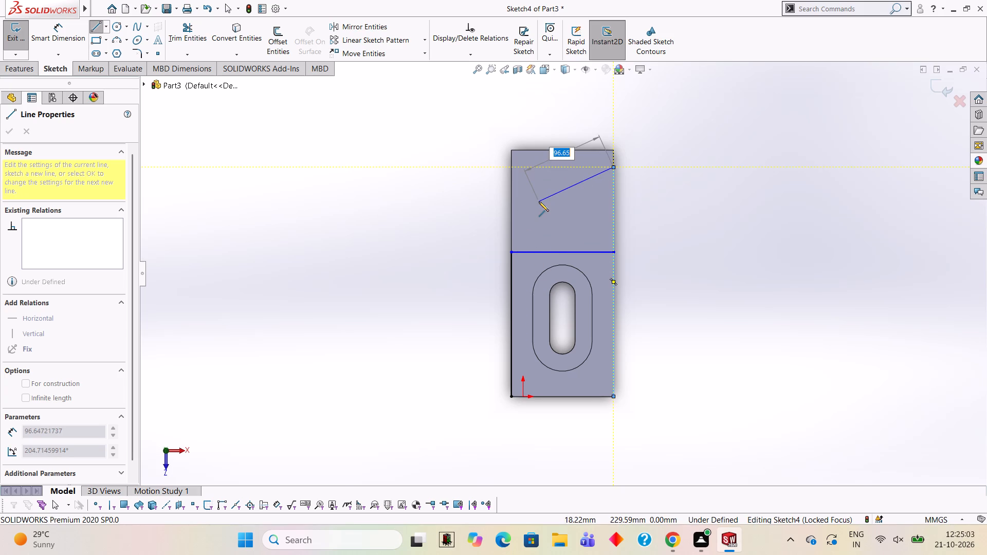
left_click(511, 166)
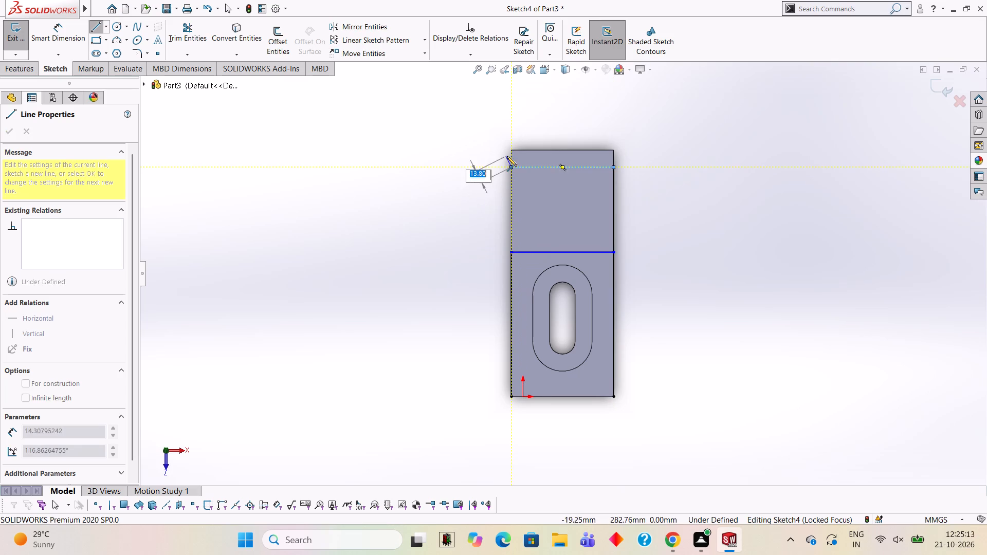
left_click(510, 149)
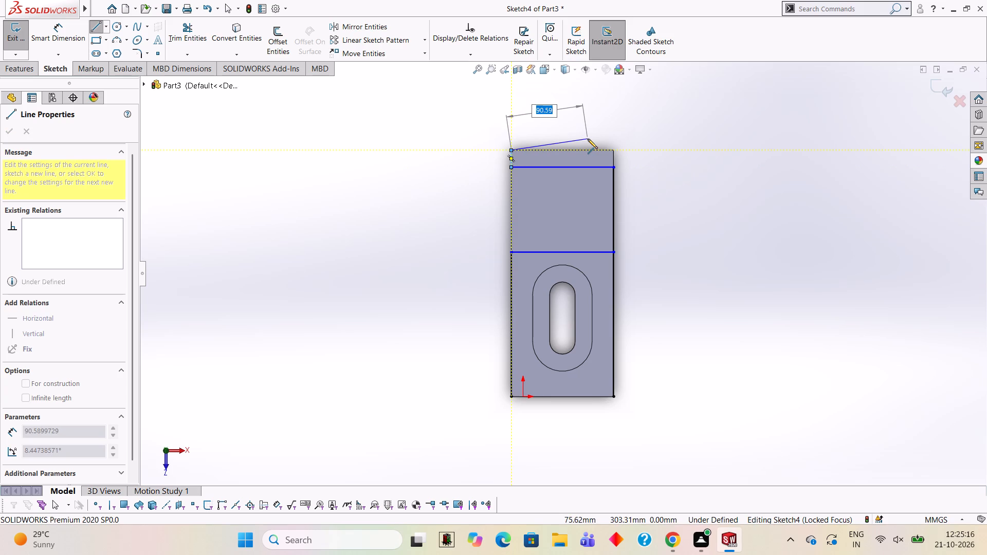
left_click(614, 149)
left_click(613, 168)
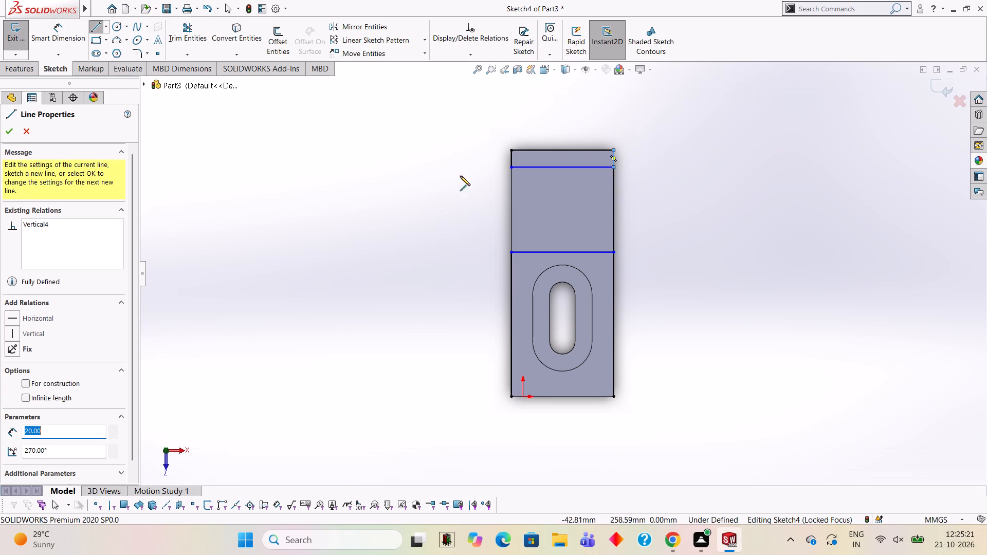
Trim away the middle cross line and both long side lines, leaving only the closed strip outline at the far end.
left_click(189, 33)
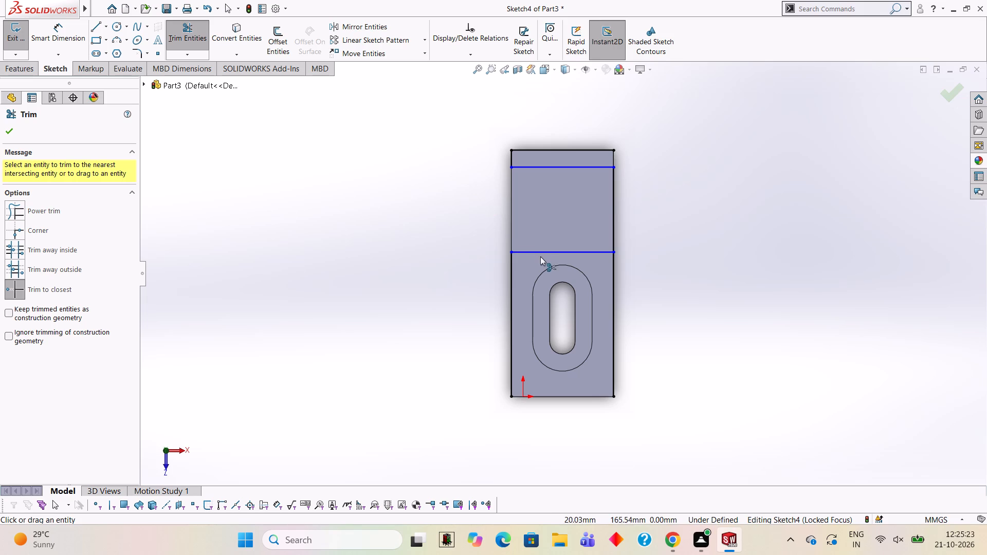
left_click(533, 252)
left_click(510, 270)
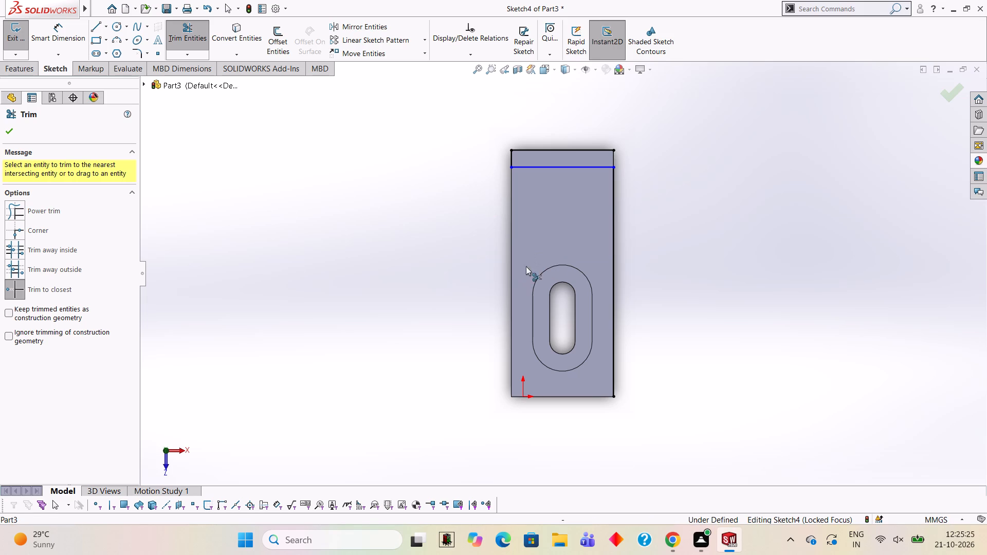
left_click(612, 251)
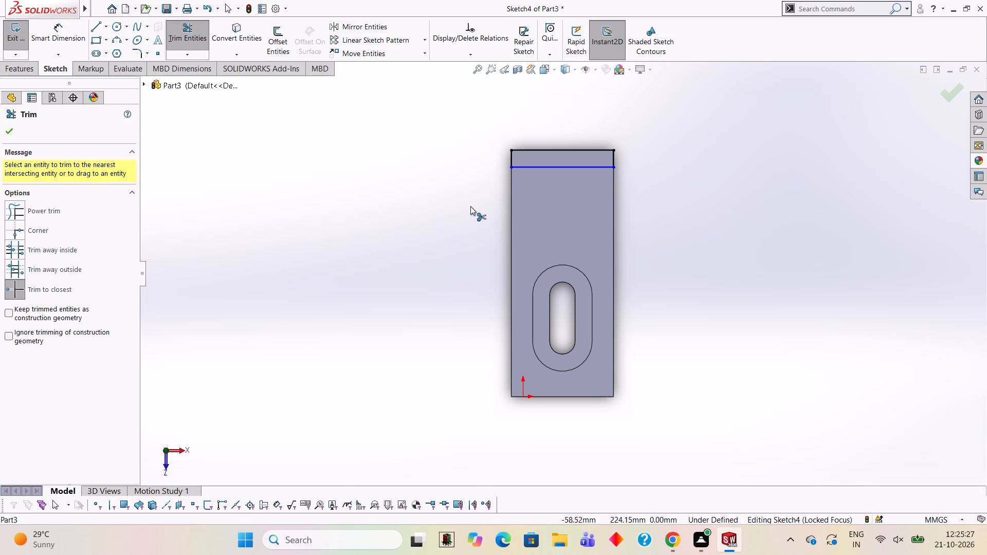
Cut-extrude the strip profile at the block's far end with a blind depth of 50 mm.
left_click(15, 68)
left_click(183, 43)
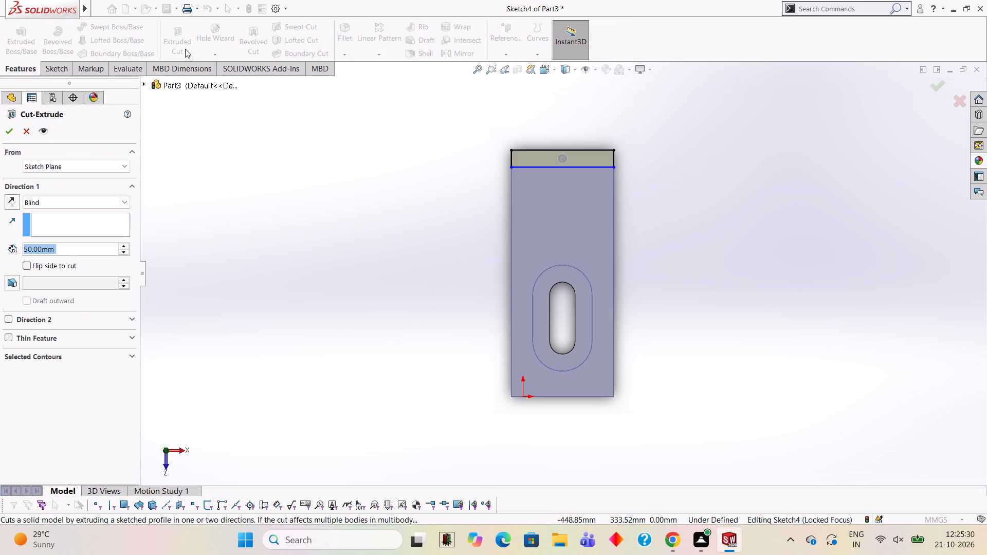
left_click(8, 131)
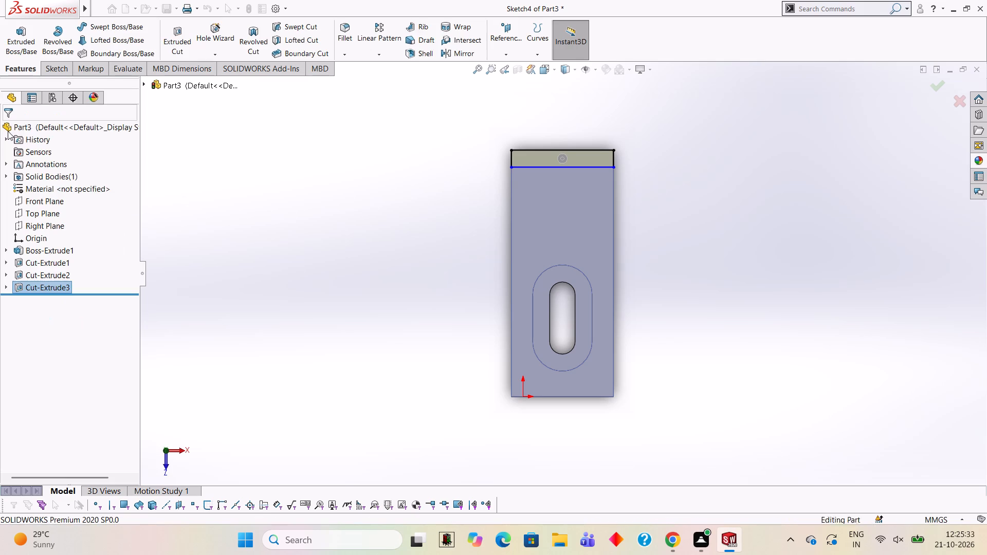
left_click(246, 152)
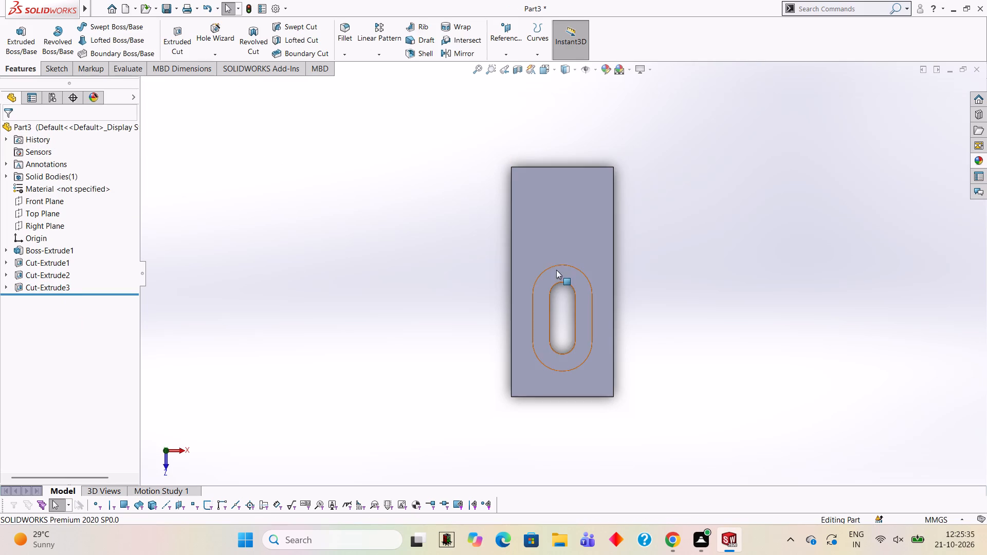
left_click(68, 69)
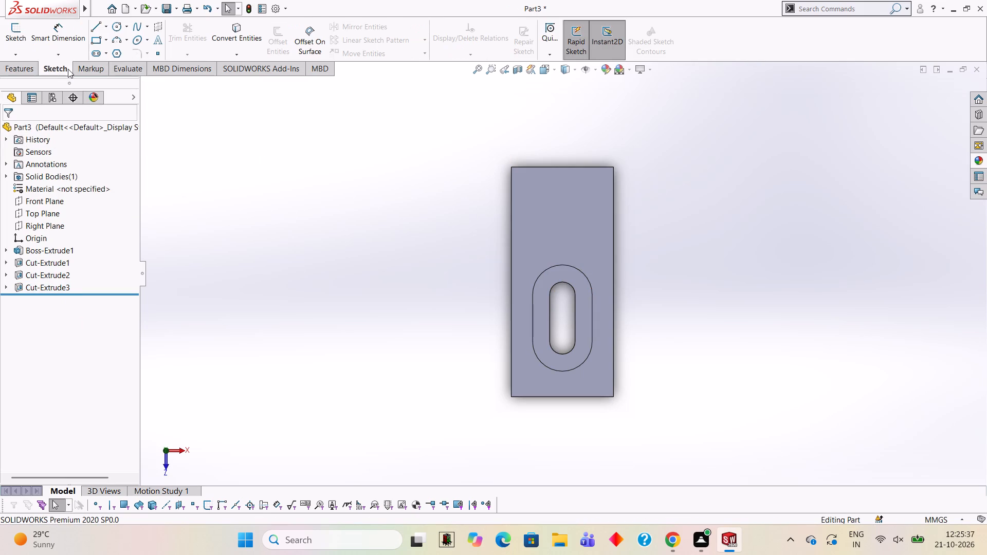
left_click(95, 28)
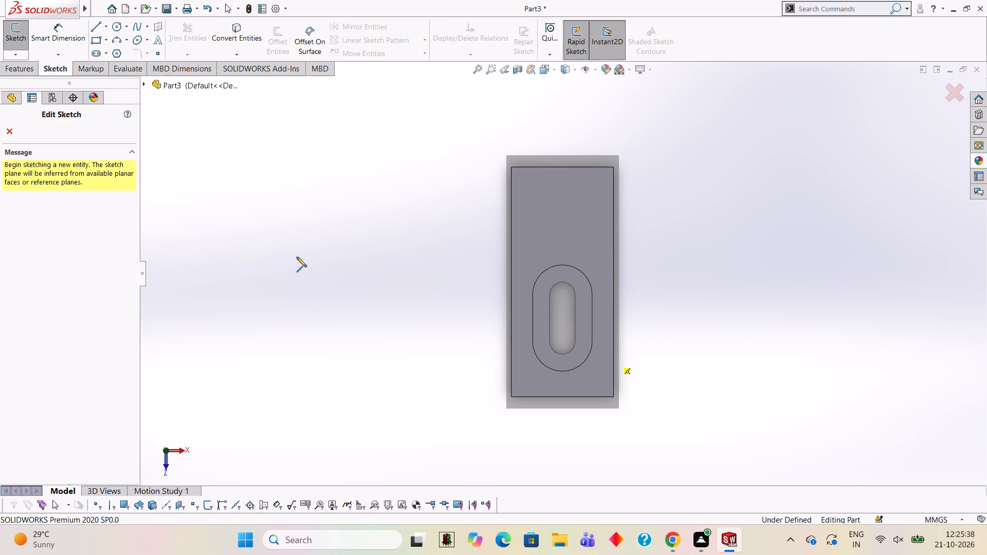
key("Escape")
On the block's top face, sketch a 290 mm line along the right long edge from the slot-end corner, then a 120 mm horizontal line across.
left_click(543, 246)
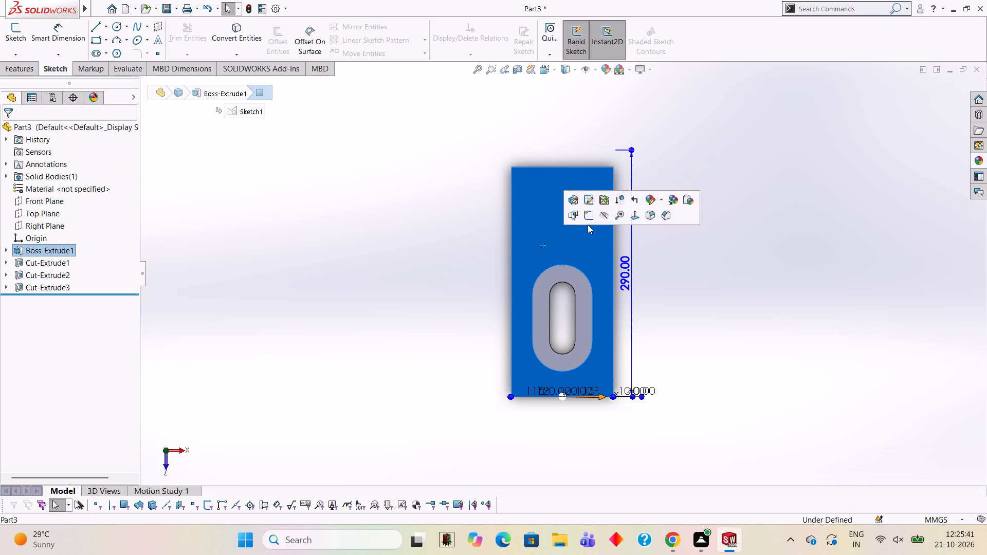
left_click(590, 214)
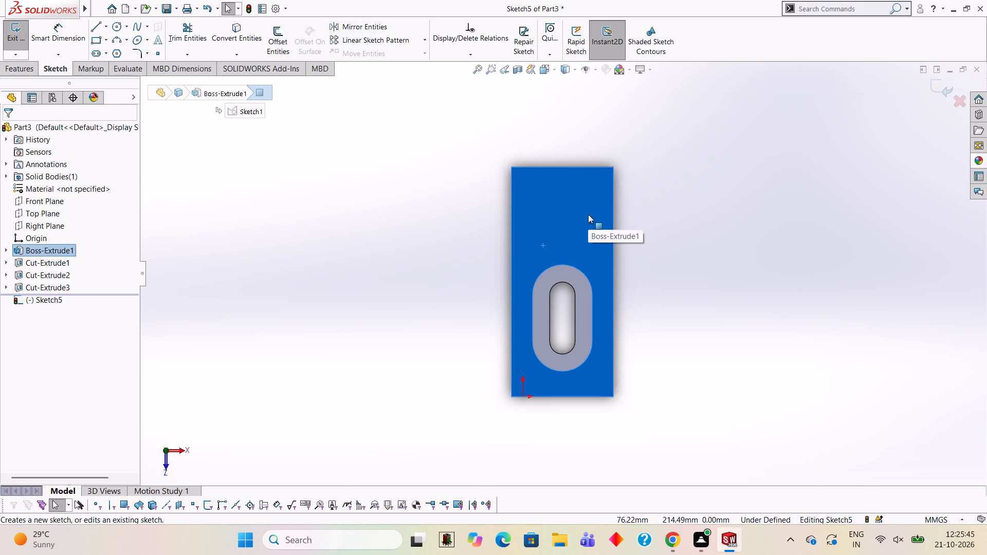
key("ctrl+8")
scroll(592, 194, "up", 2)
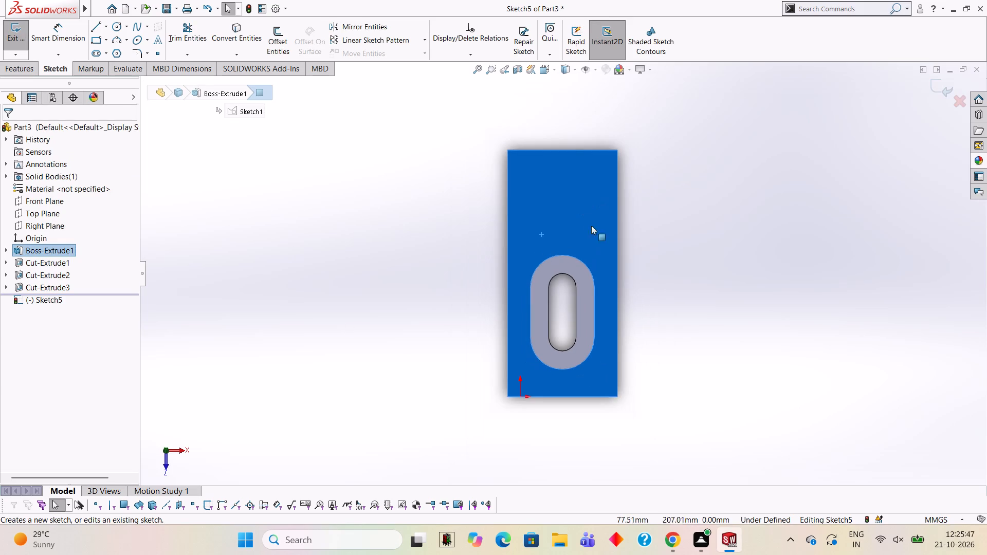
left_click(95, 21)
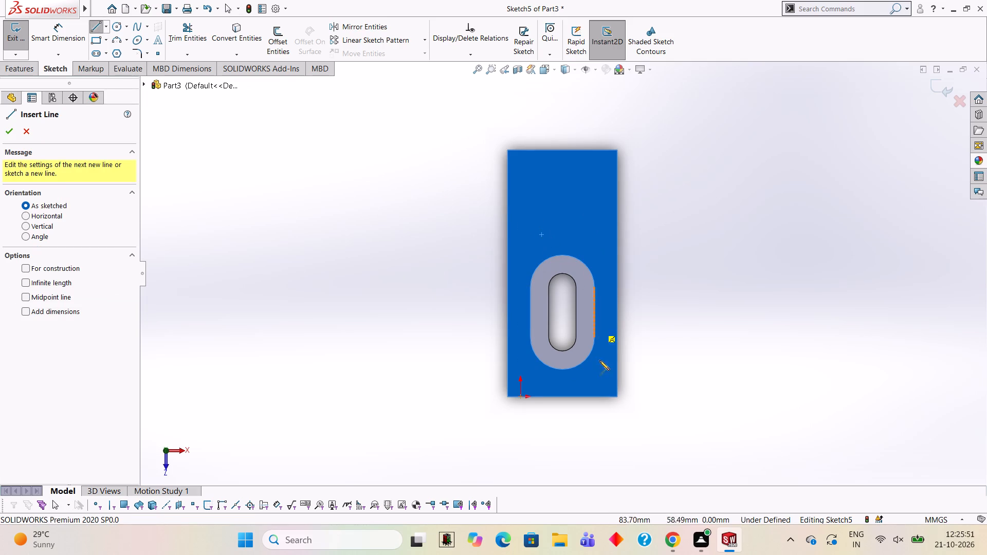
left_click(617, 396)
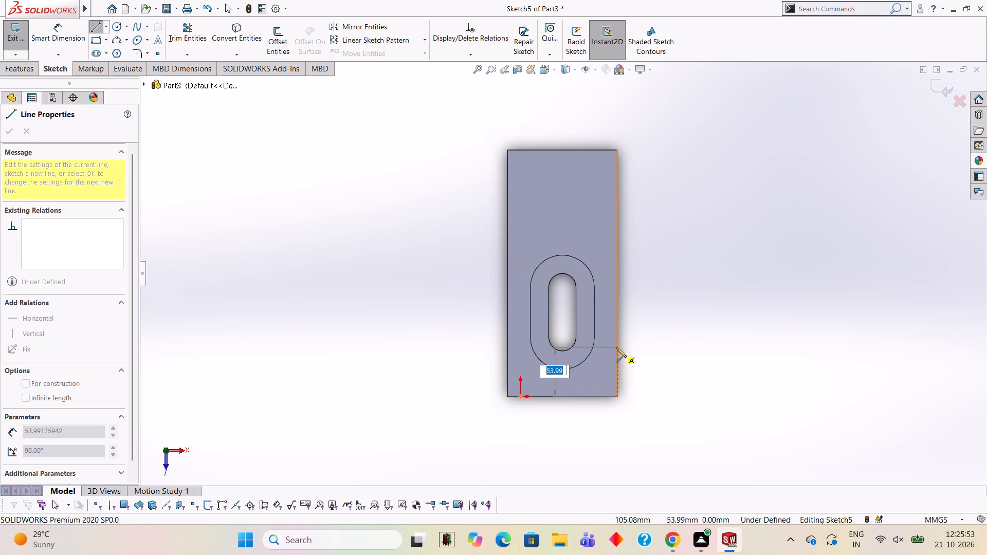
type("290")
key("Return")
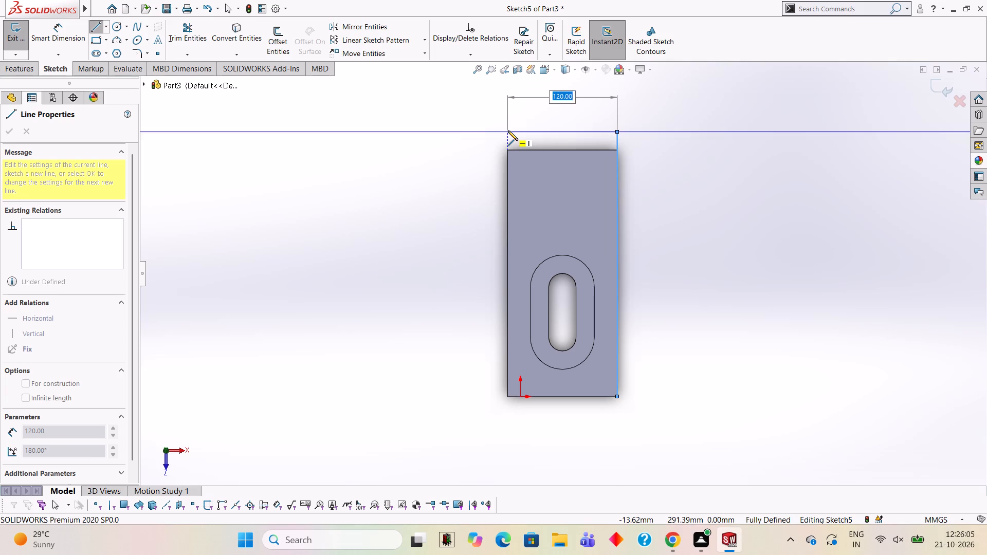
left_click(508, 131)
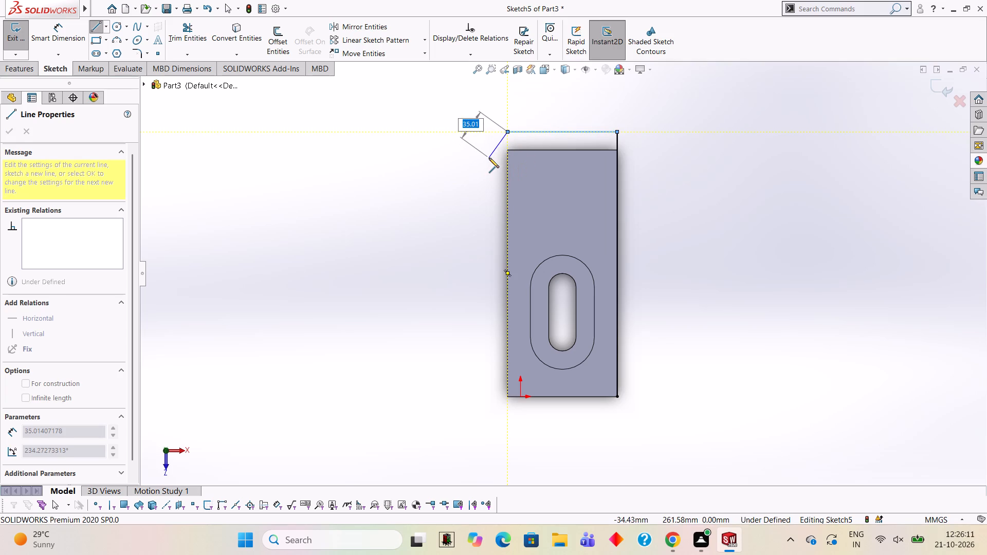
key("Escape")
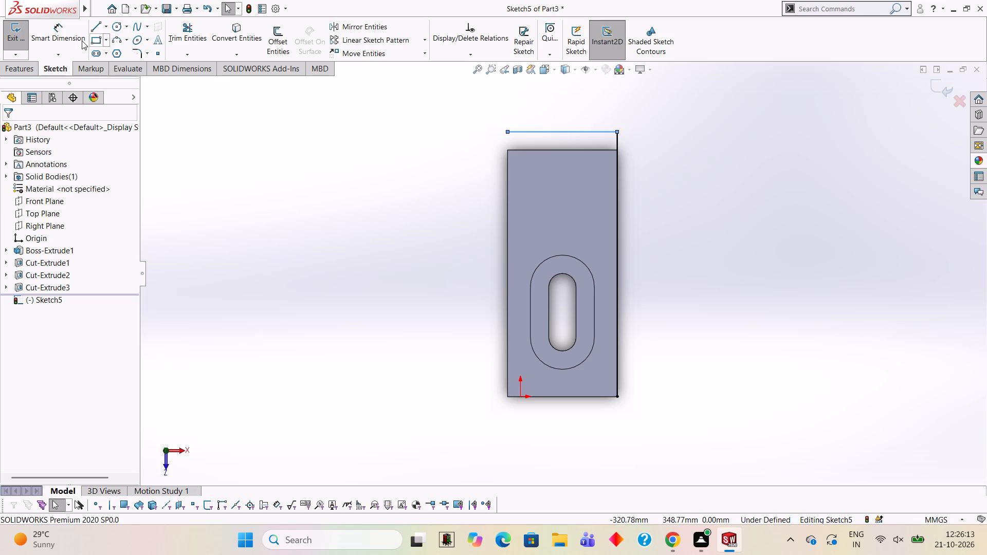
Sketch a 170 mm line along the left long edge from the slot-end corner, then a horizontal line across to the opposite side line.
left_click(95, 28)
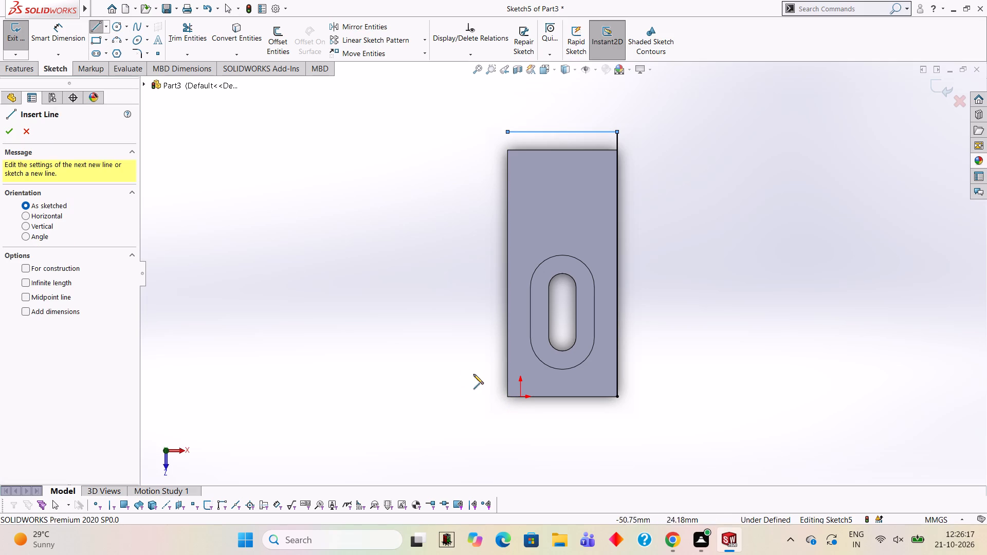
left_click(508, 398)
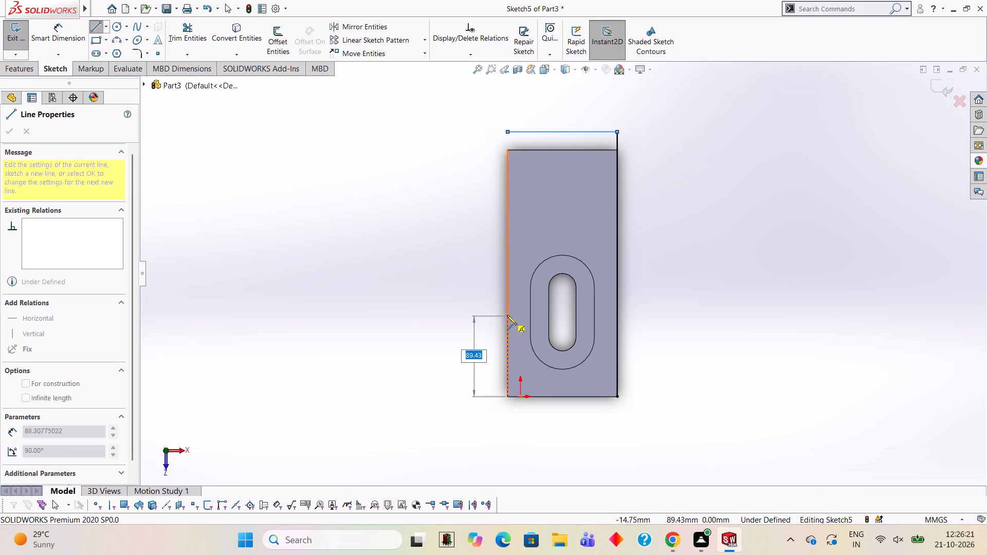
type("17")
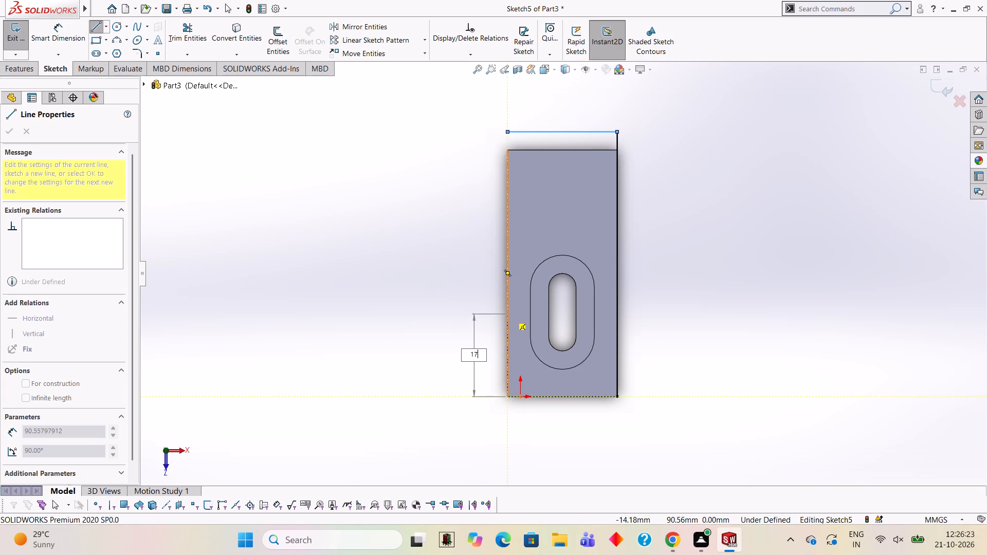
key("0")
key("Return")
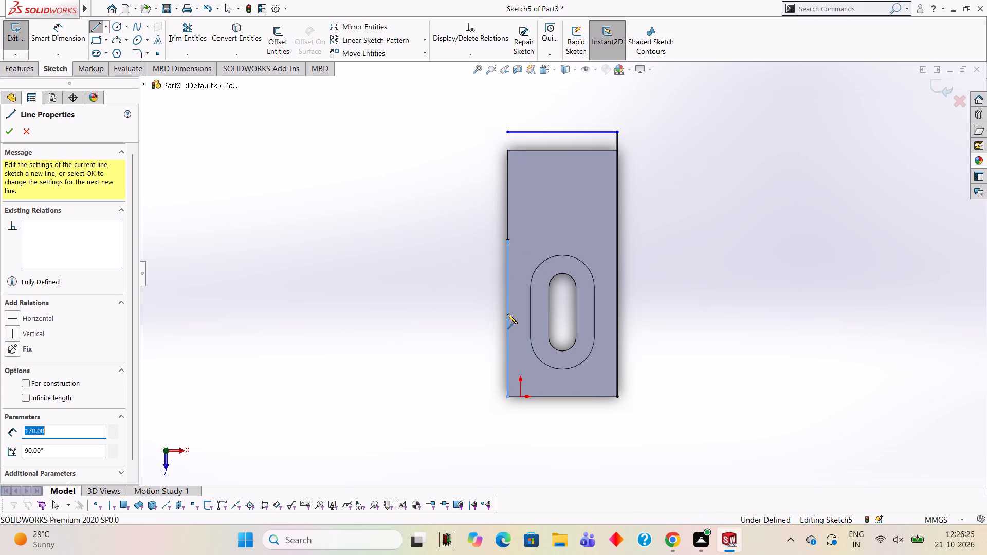
left_click(618, 240)
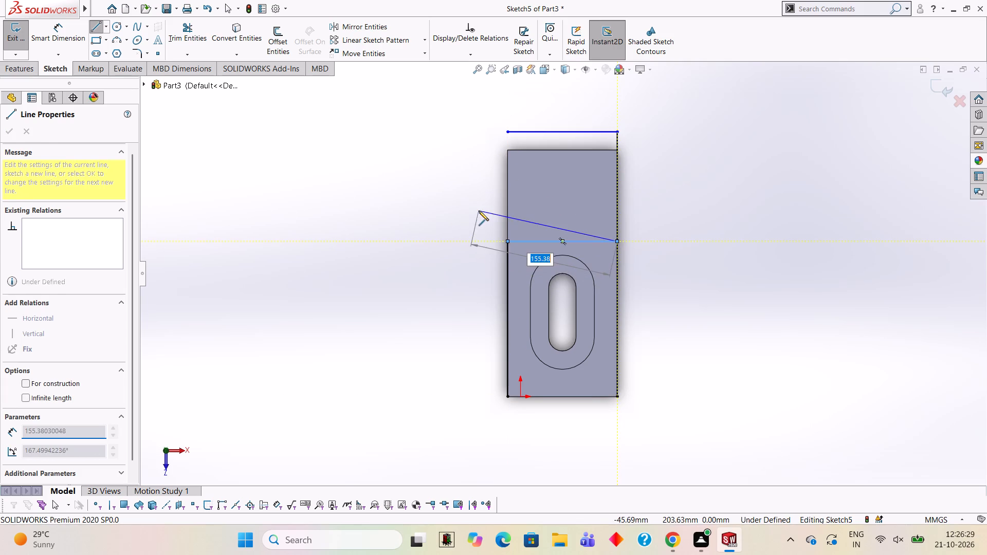
key("Escape")
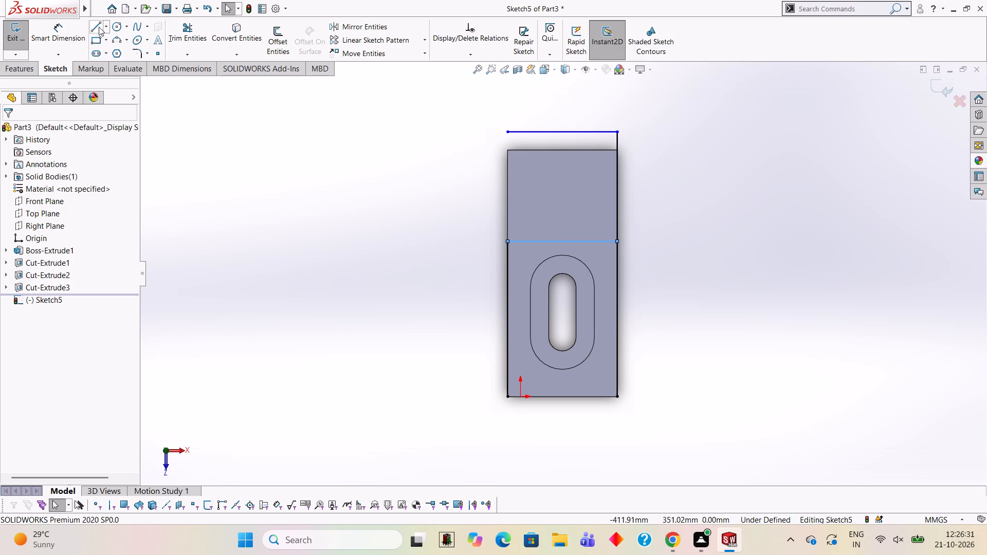
Close the left side of the far-end outline with a vertical line joining the two cross lines.
left_click(99, 27)
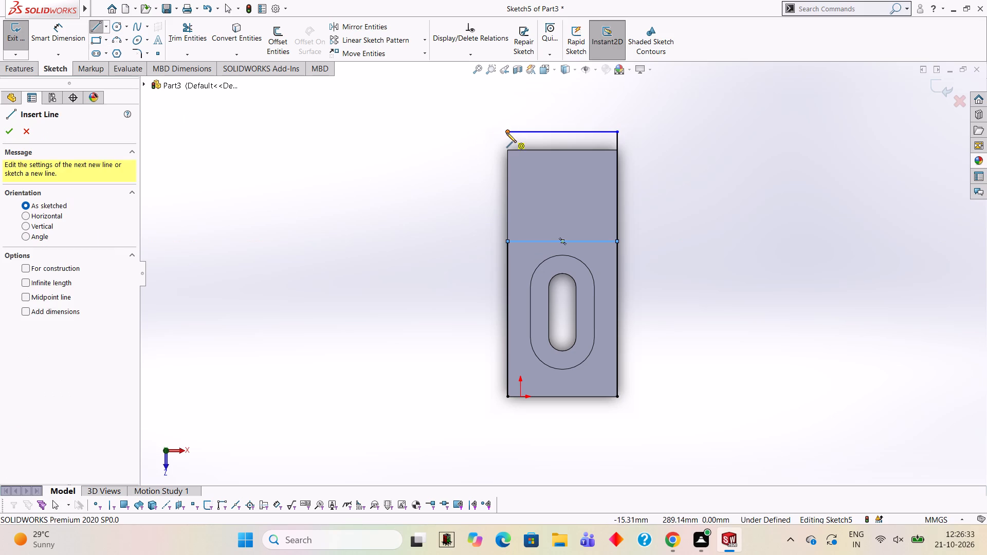
left_click(506, 133)
left_click(507, 240)
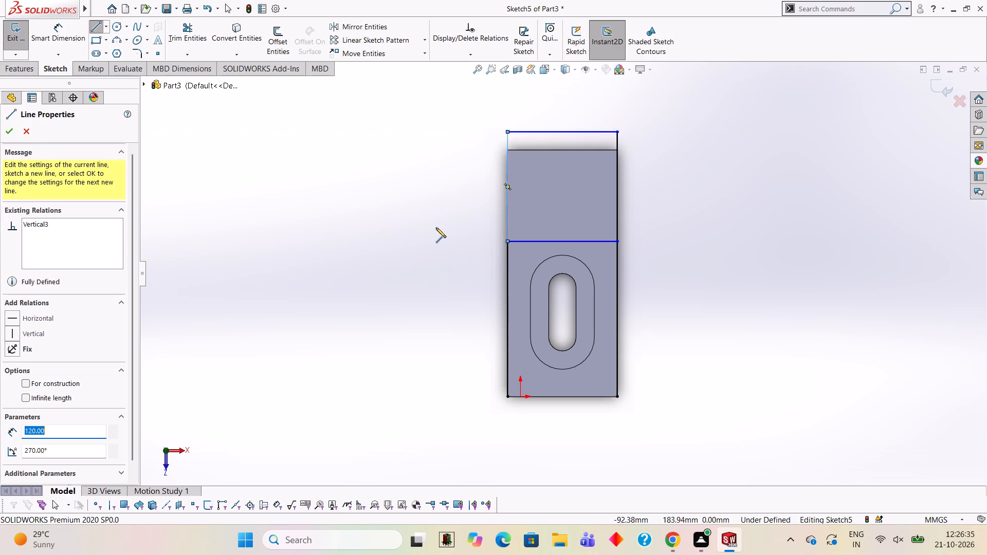
key("Escape")
key("Escape")
Trim away both side lines beside the slot, leaving only the closed rectangle at the far end.
left_click(194, 33)
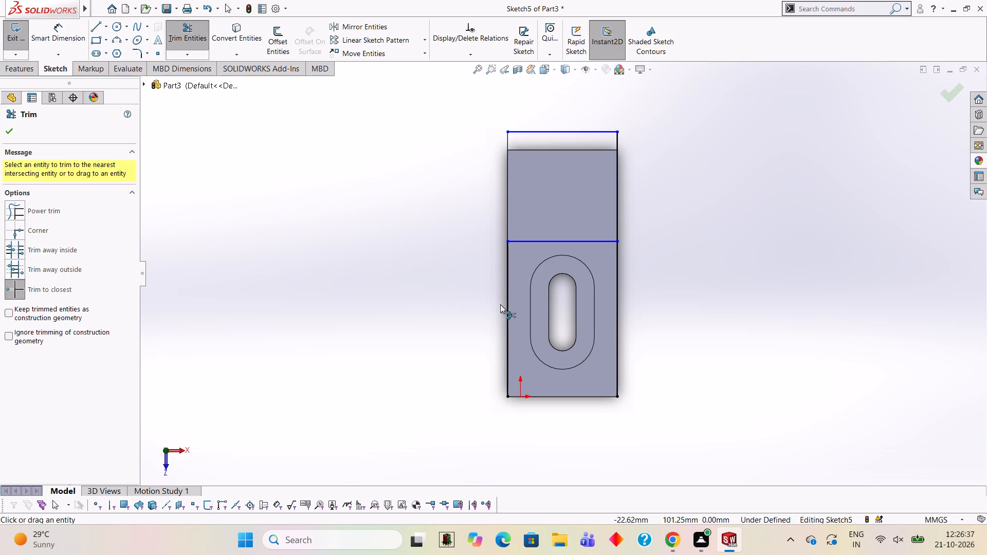
left_click(506, 305)
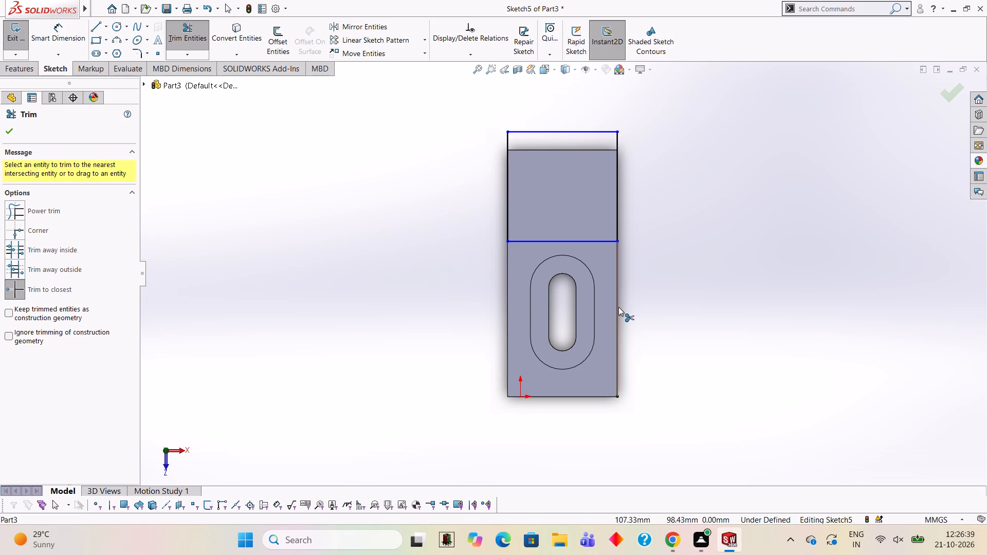
left_click(618, 307)
middle_click_drag(679, 332, 624, 212)
scroll(624, 212, "up", 1)
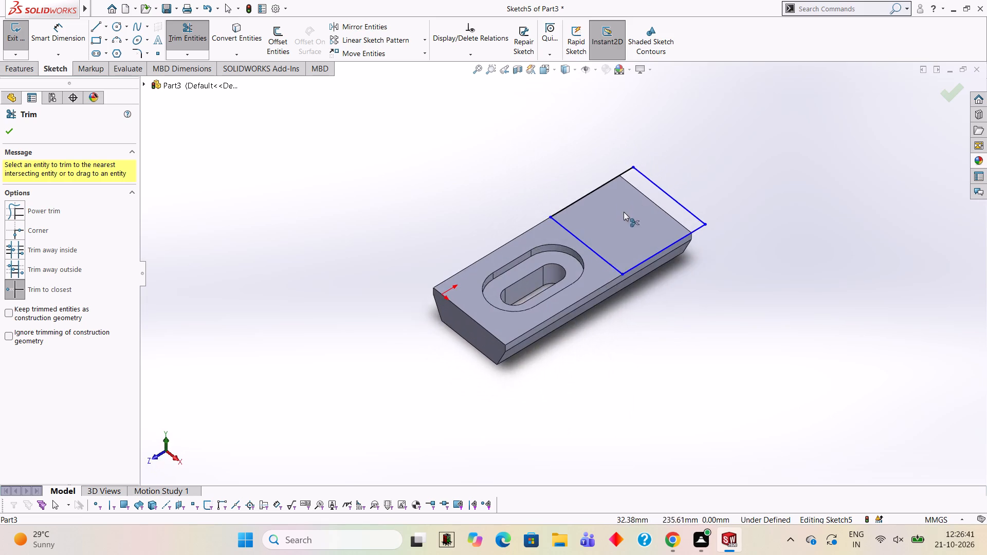
middle_click_drag(677, 395, 672, 333)
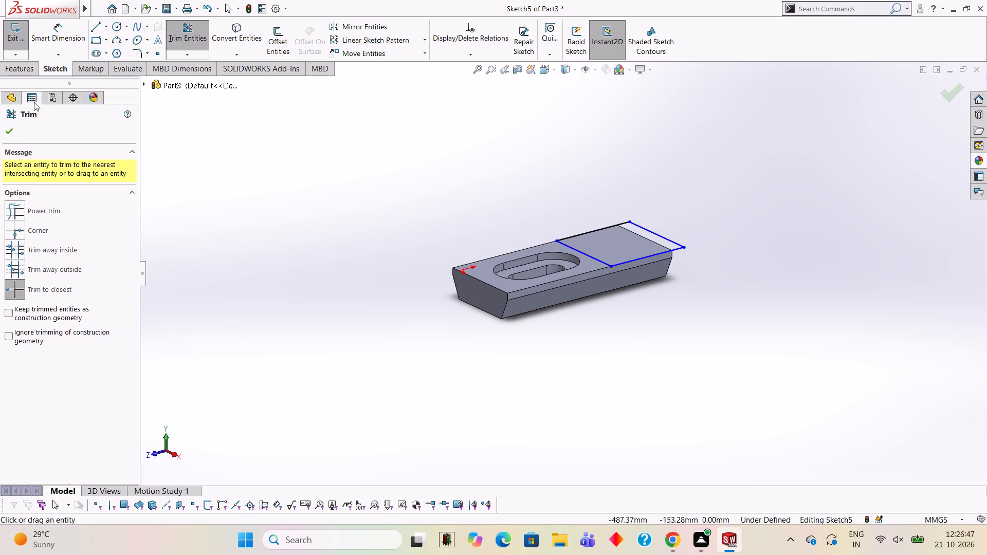
left_click(13, 134)
Boss-extrude the far-end rectangle upward with a blind depth of 25 mm, merged with the block.
left_click(26, 70)
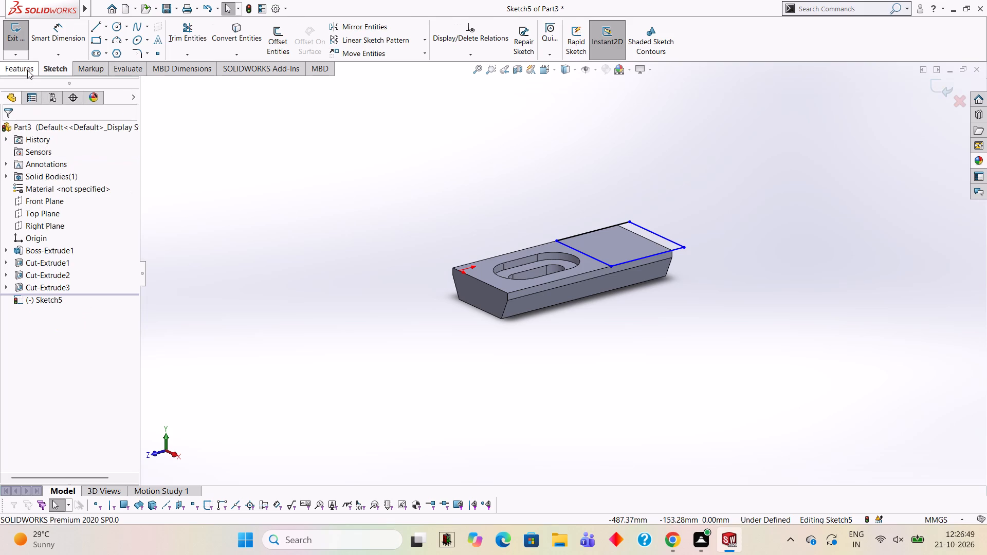
left_click(38, 44)
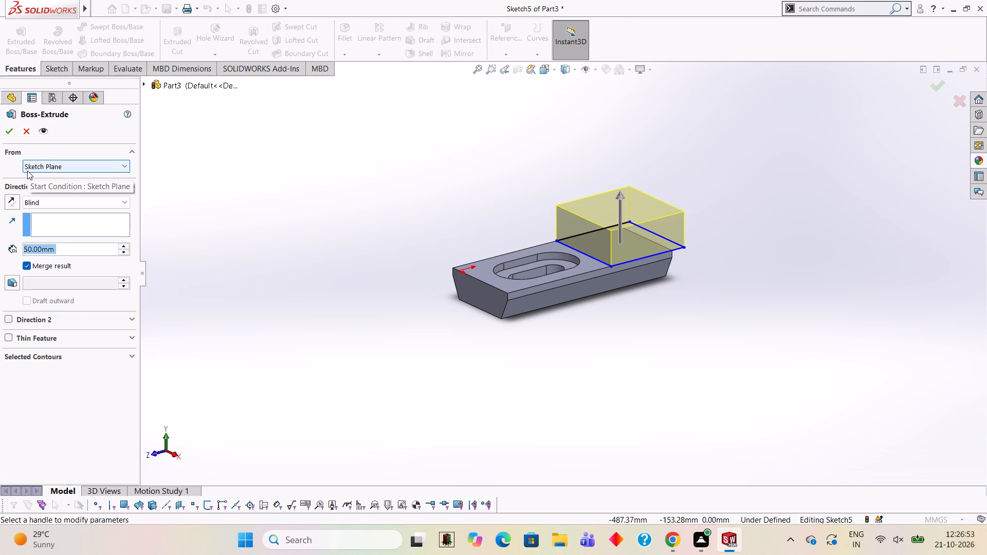
type("25")
key("Return")
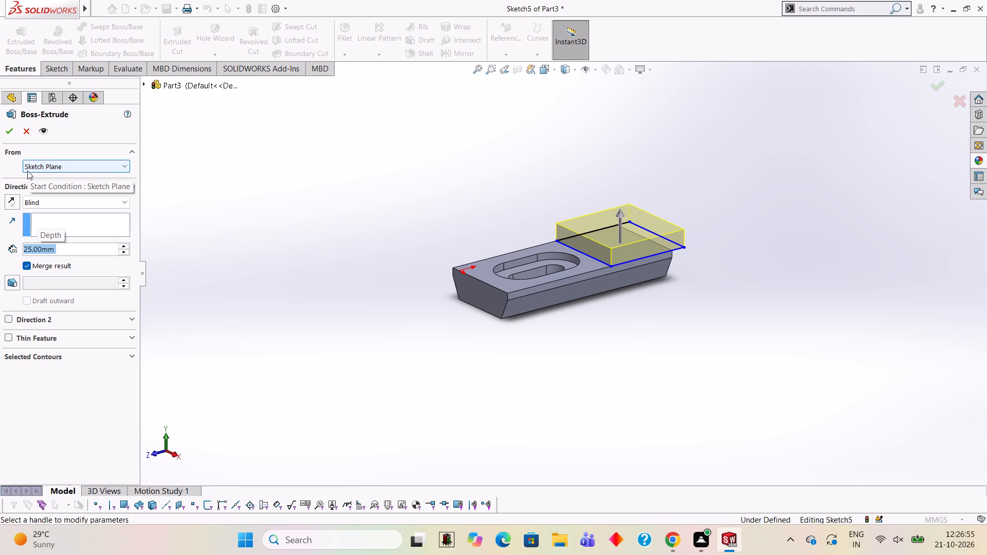
left_click(10, 125)
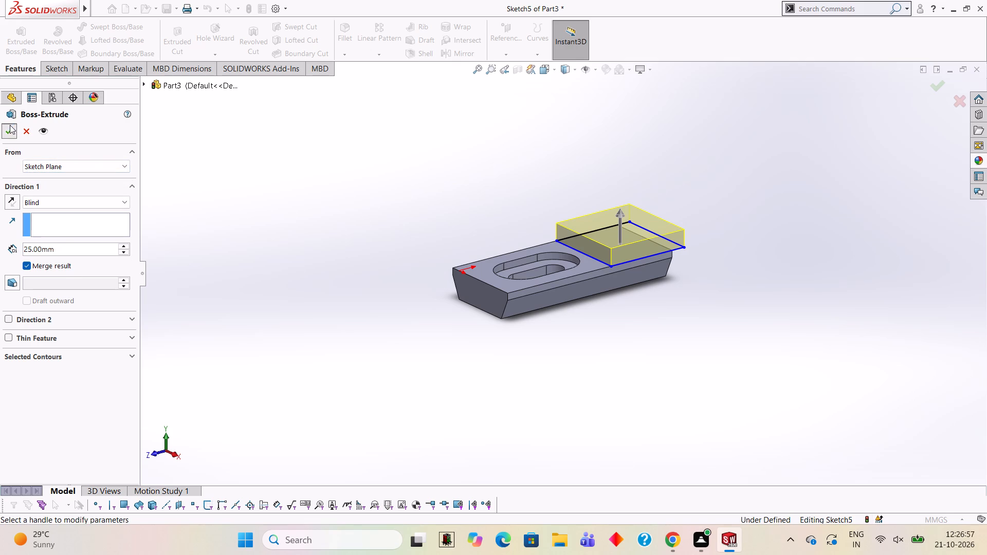
left_click(357, 196)
scroll(434, 230, "up", 3)
scroll(527, 274, "down", 2)
scroll(691, 272, "down", 2)
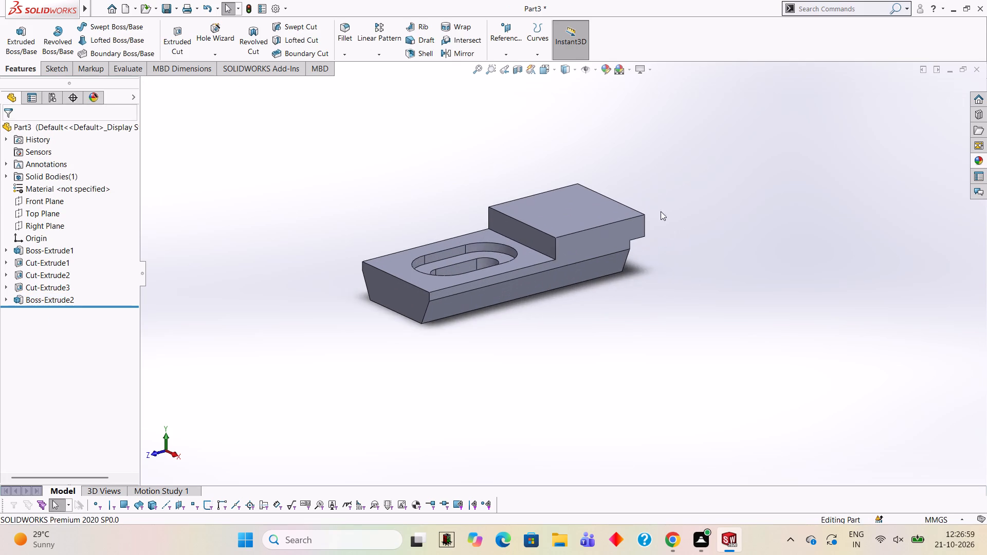
scroll(661, 211, "down", 2)
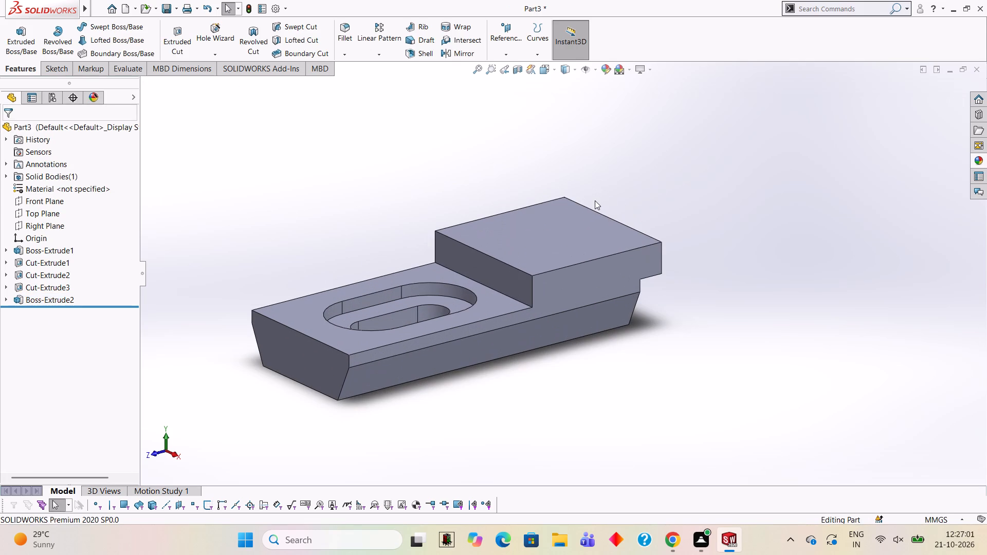
middle_click_drag(562, 249, 583, 250)
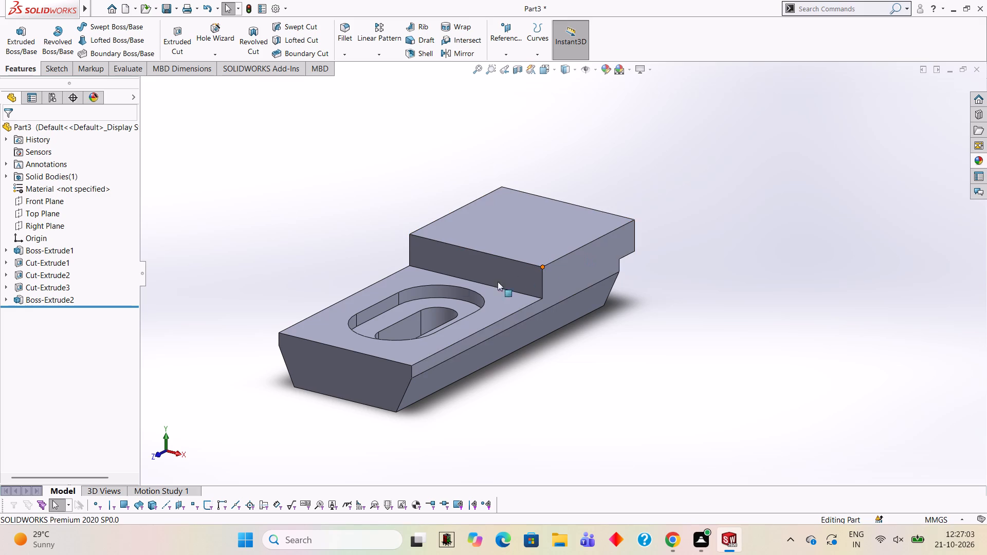
Sketch on the raised block's slot-side vertical face a 100 mm vertical line upward from the midpoint of the face's bottom edge.
left_click(463, 262)
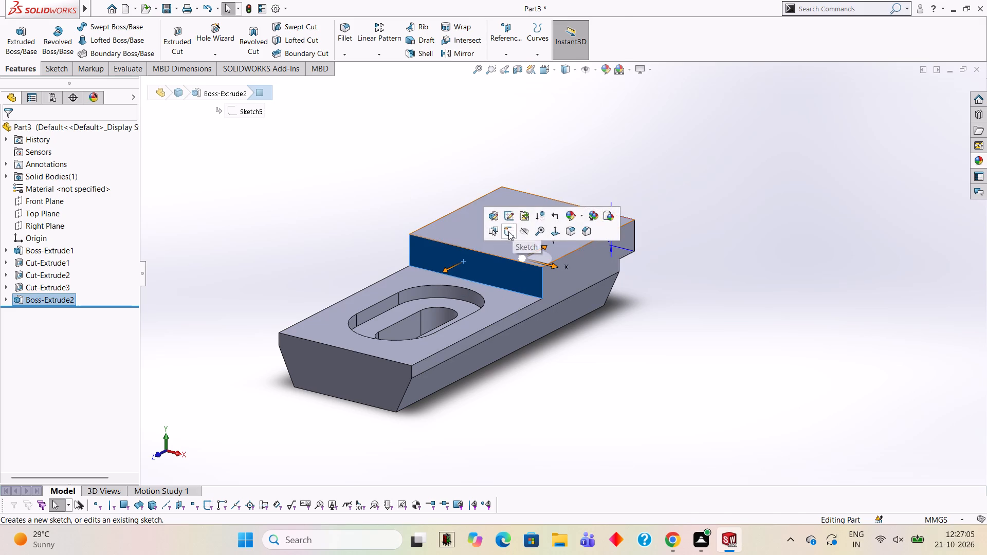
left_click(507, 231)
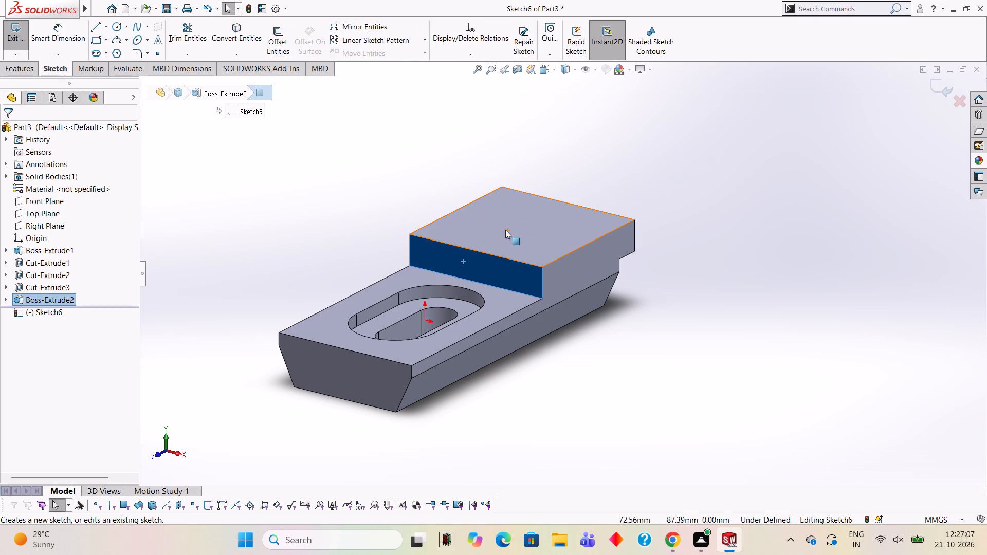
key("ctrl+8")
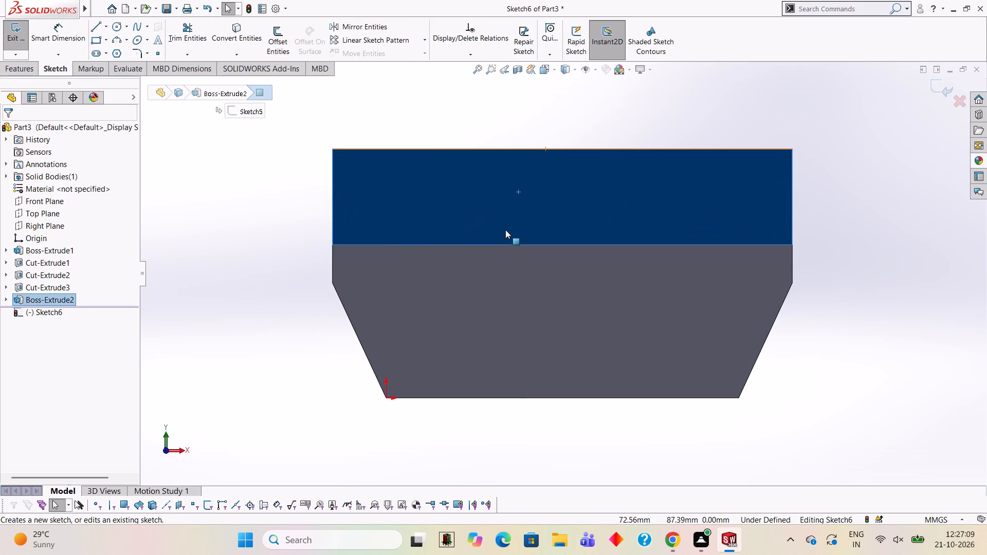
scroll(593, 178, "up", 4)
scroll(622, 174, "down", 1)
scroll(622, 174, "up", 2)
scroll(622, 174, "down", 2)
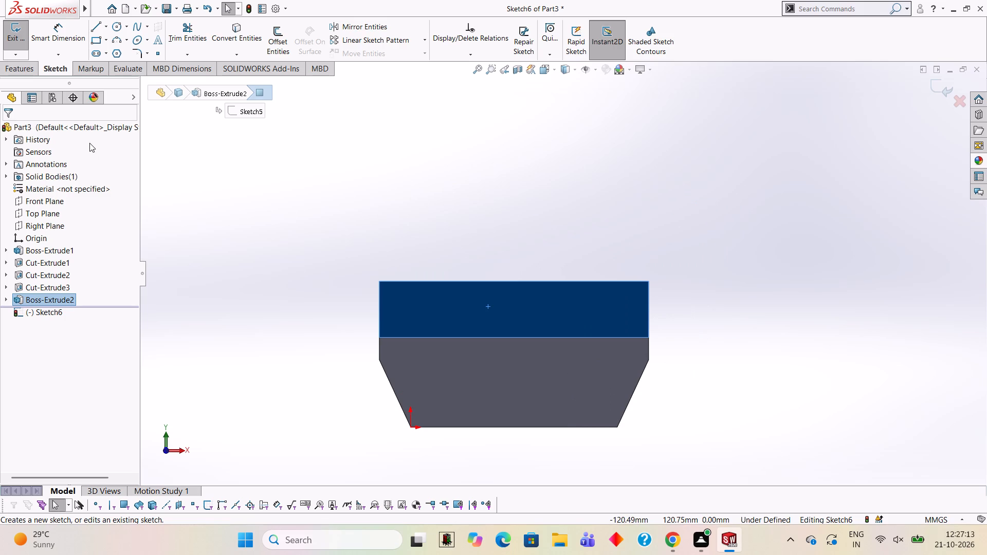
left_click(92, 29)
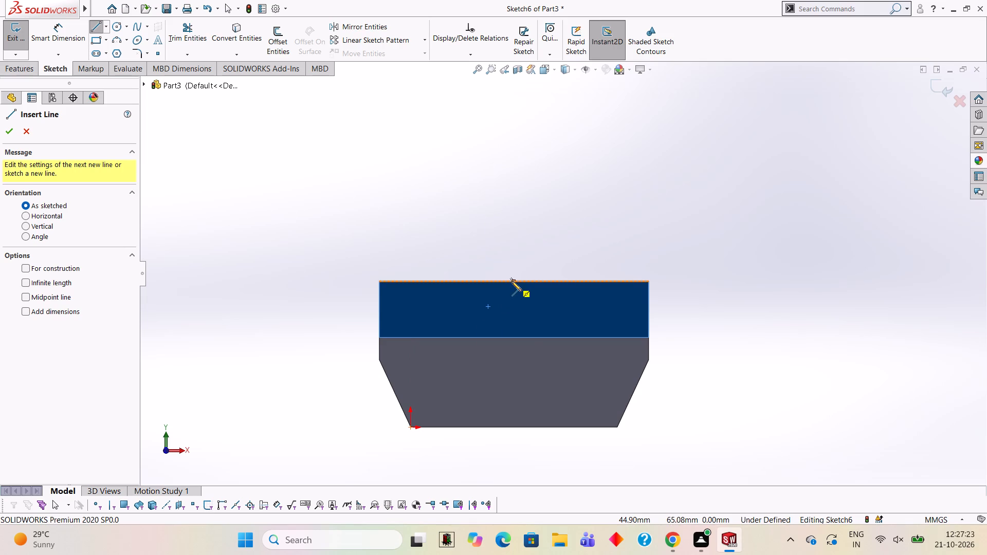
left_click(513, 336)
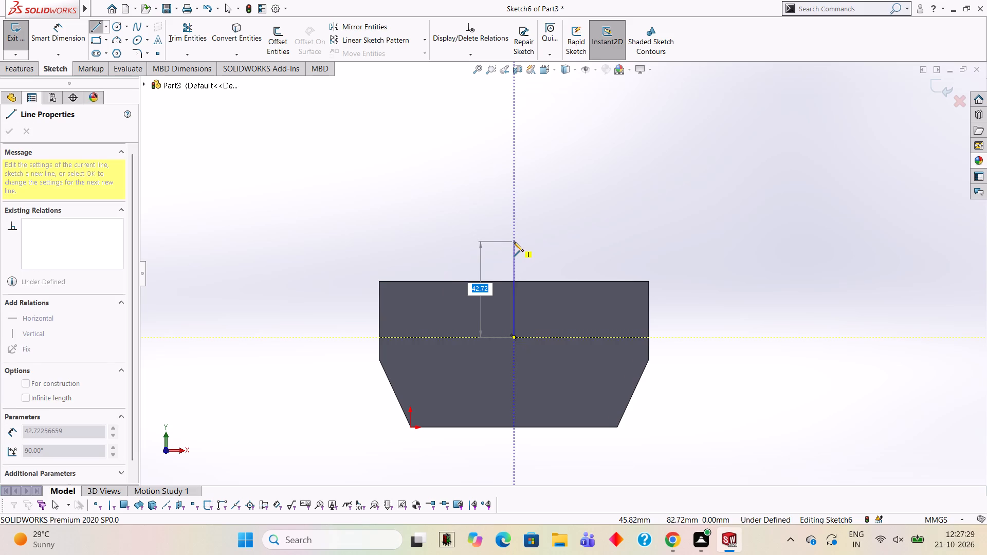
type("100")
key("Return")
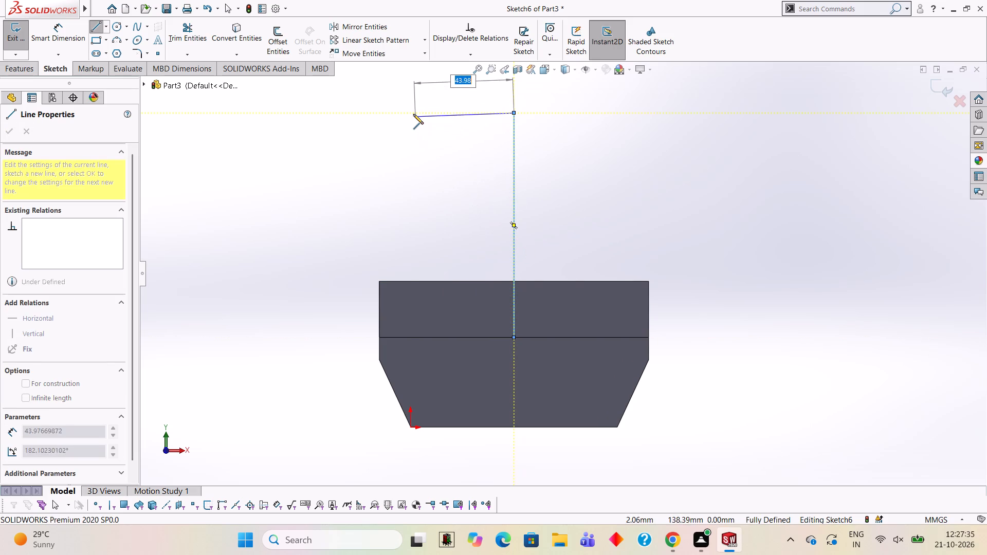
Continue with a 40 mm horizontal line to the left, a slanted line to the block's upper-left corner, and a base line to its upper-right corner.
type("40")
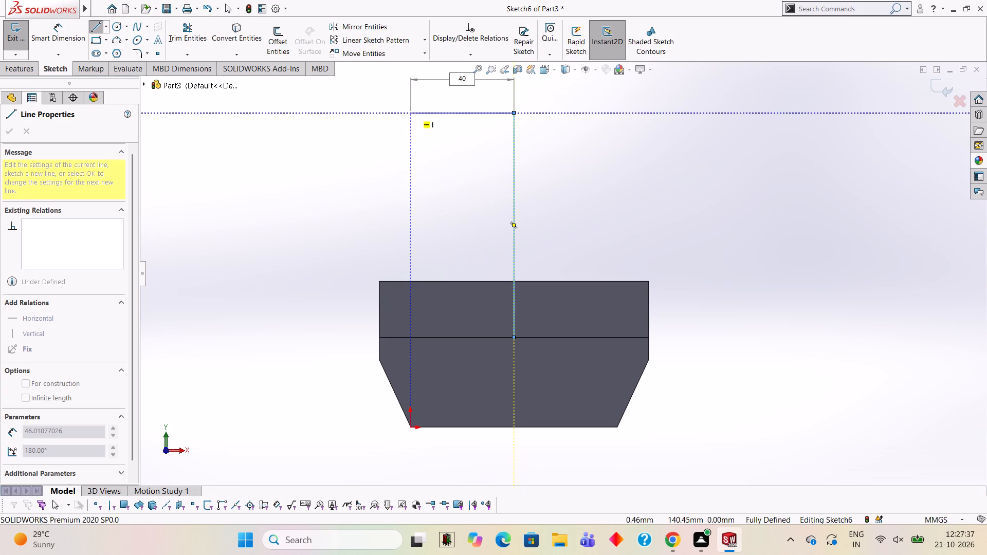
key("Return")
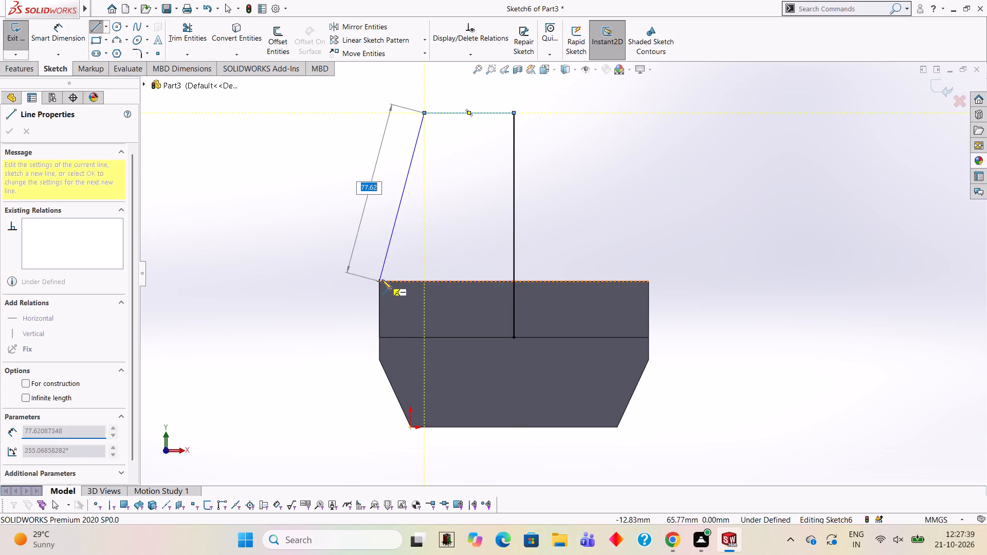
left_click(378, 280)
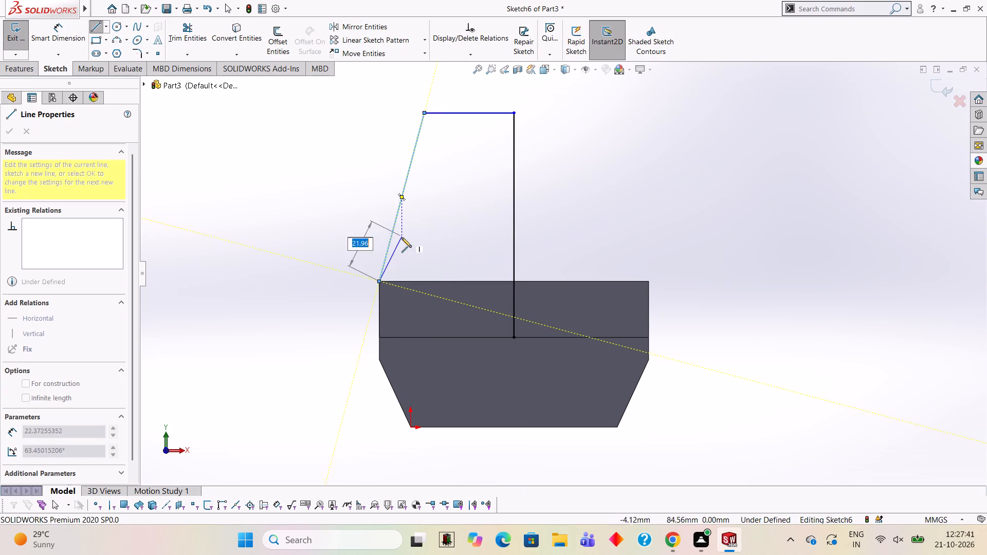
left_click(648, 281)
key("Escape")
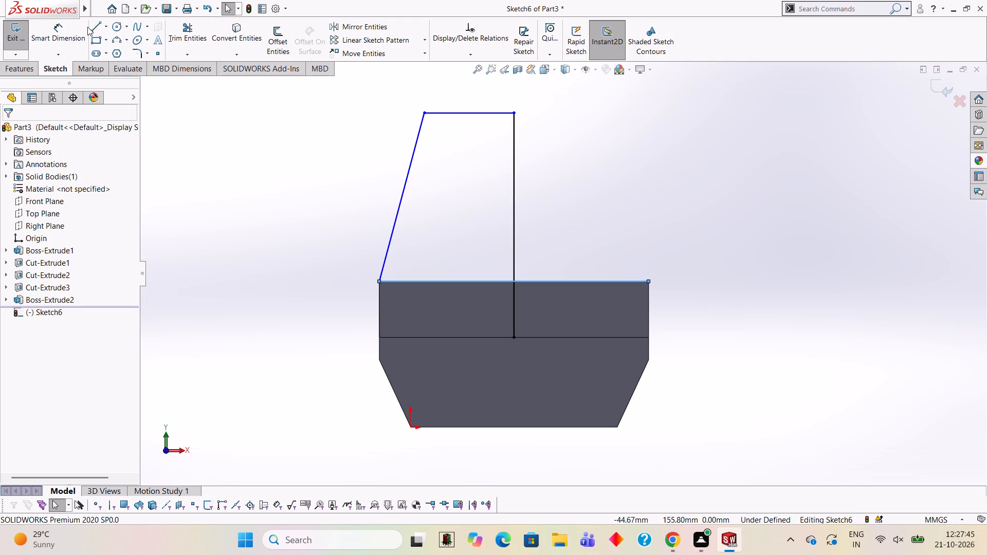
Draw a 40 mm horizontal line rightward from the centre line's top, and a slanted line down to the block's upper-right corner.
left_click(93, 27)
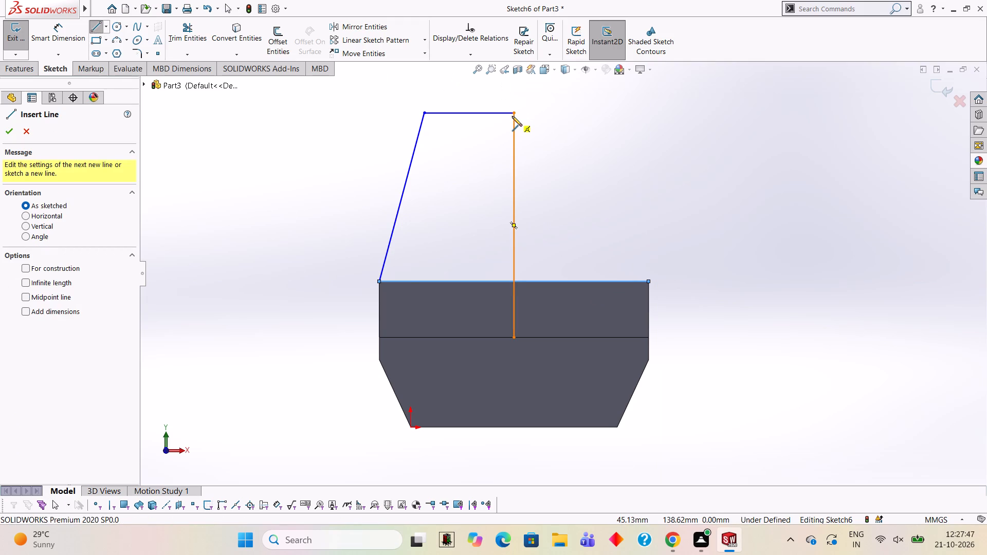
left_click(512, 113)
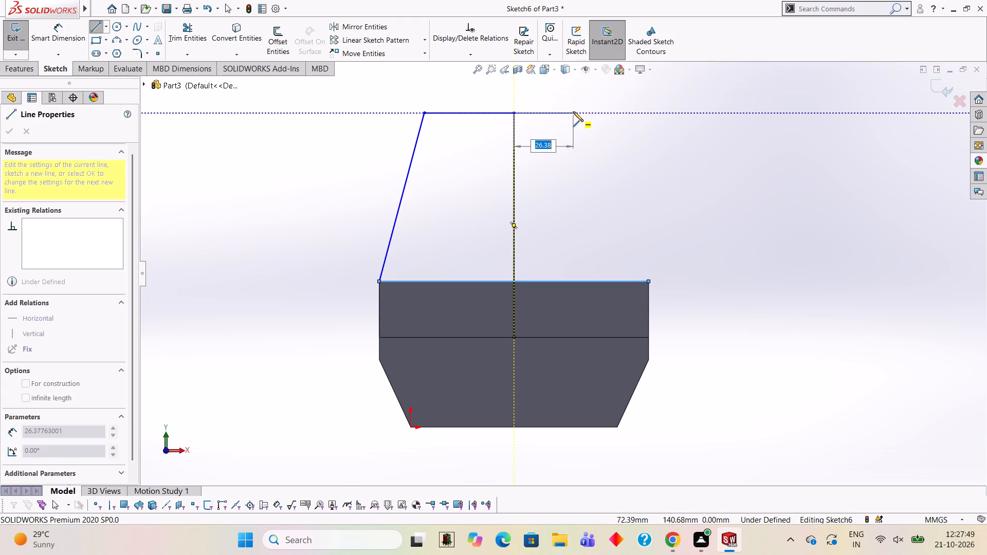
type("40")
key("Return")
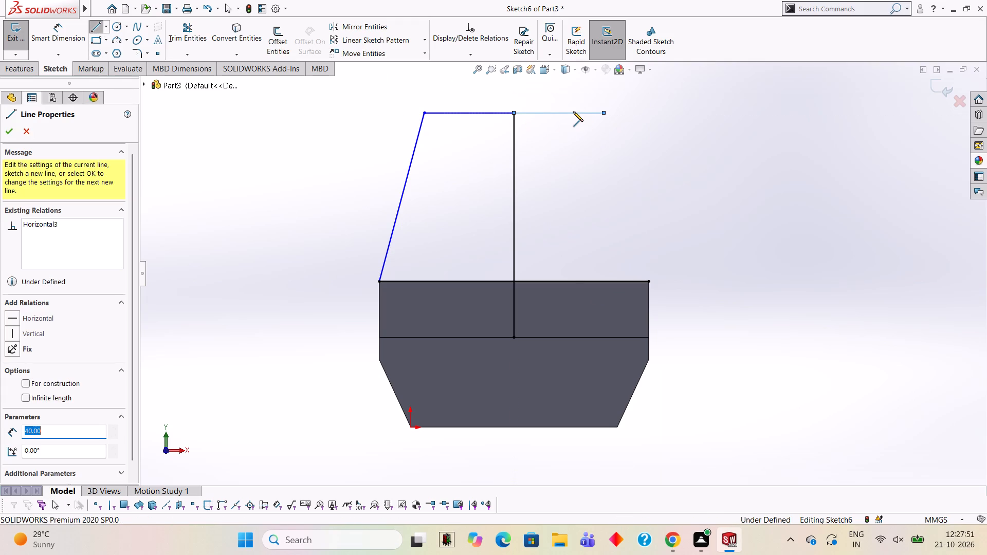
left_click(648, 281)
Trim away the vertical centre line above and below the base line, leaving only the trapezoid outline.
left_click(181, 32)
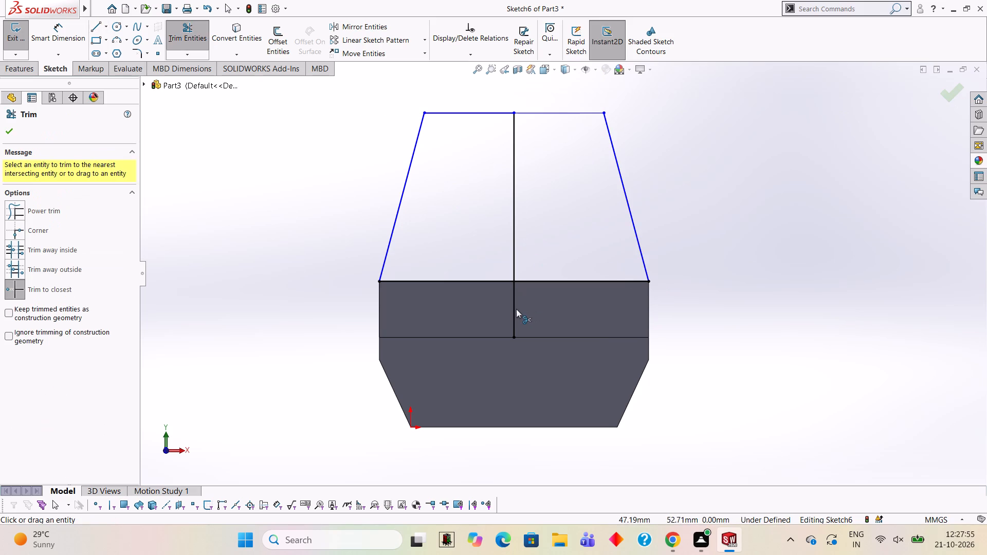
left_click(516, 309)
left_click(514, 258)
scroll(630, 206, "up", 3)
middle_click_drag(638, 206, 619, 319)
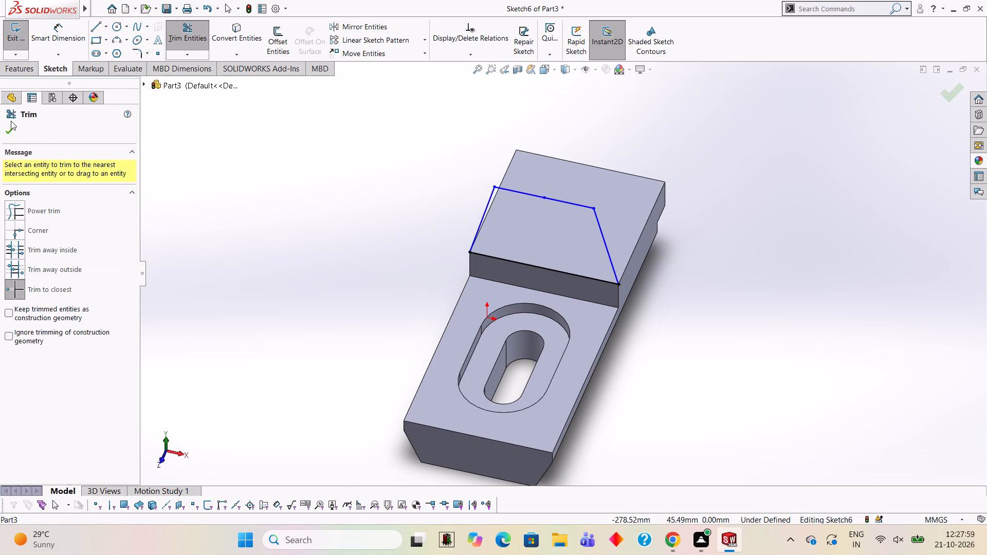
left_click(11, 121)
left_click(11, 129)
Boss-extrude the trapezoid in the reversed direction over the raised block with a blind depth of 120 mm, merged with the body.
left_click(33, 67)
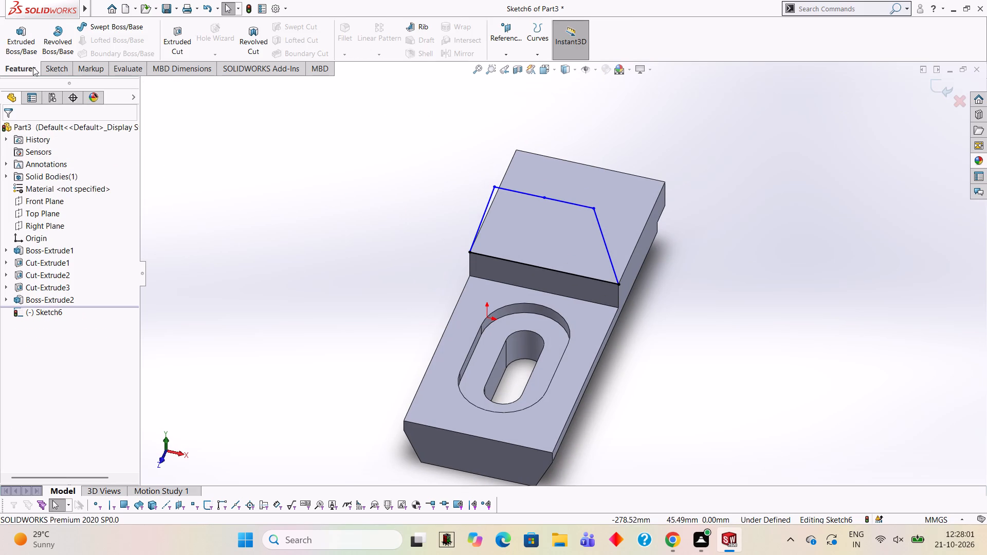
left_click(20, 40)
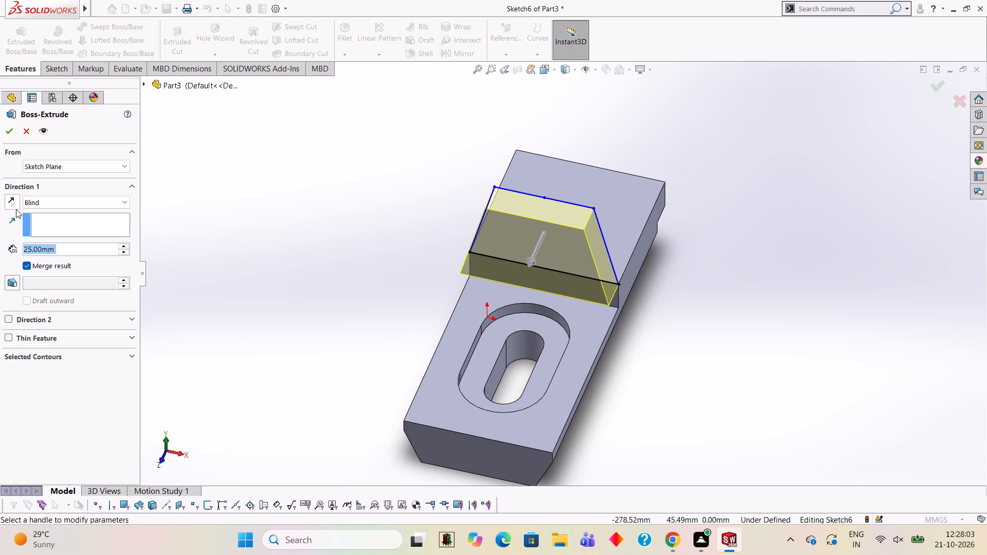
left_click(12, 202)
left_click(86, 253)
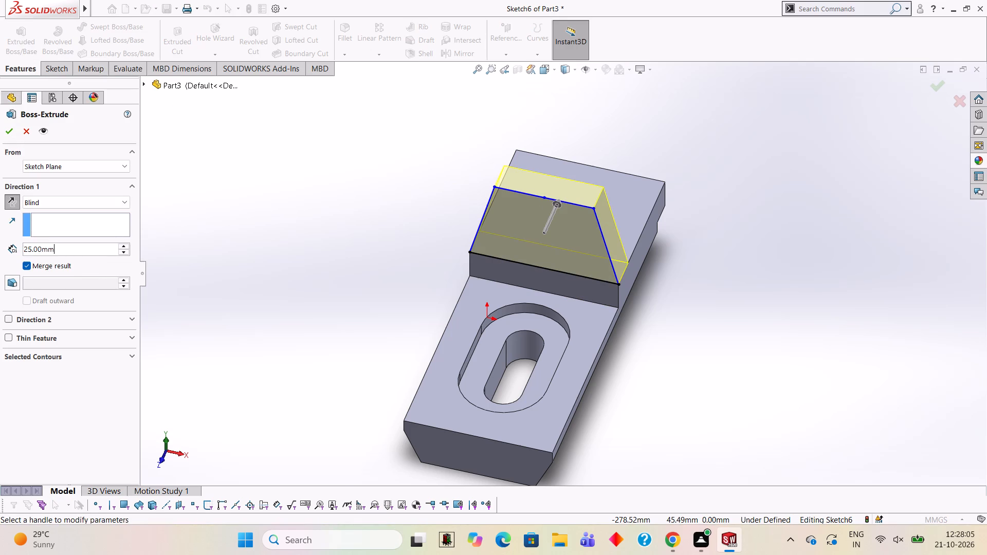
key("BackSpace")
key("BackSpace")
key("BackSpace")
key("BackSpace")
key("BackSpace")
key("BackSpace")
key("BackSpace")
key("BackSpace")
key("BackSpace")
key("BackSpace")
key("BackSpace")
key("BackSpace")
key("BackSpace")
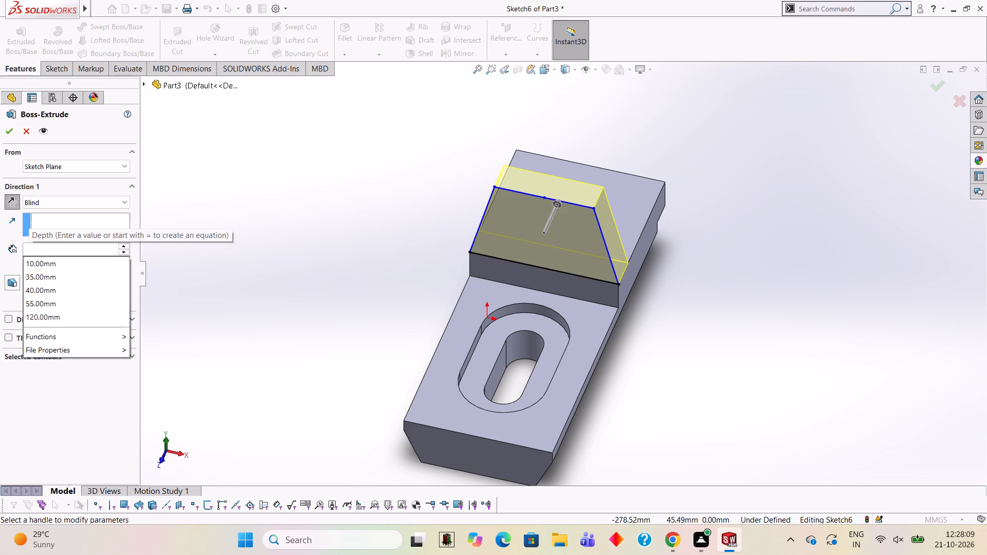
type("60")
key("Return")
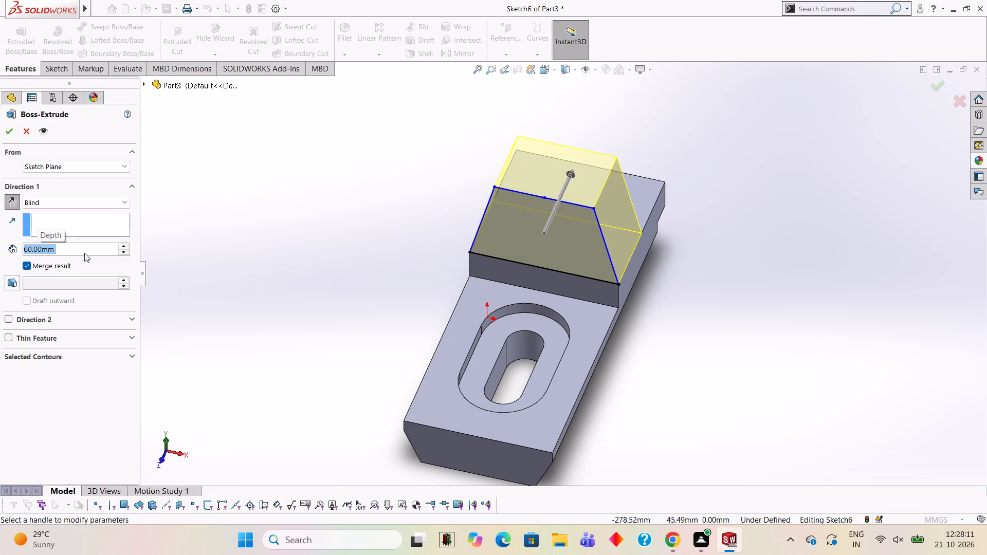
type("80")
key("Return")
type("100")
key("Return")
type("120")
key("Return")
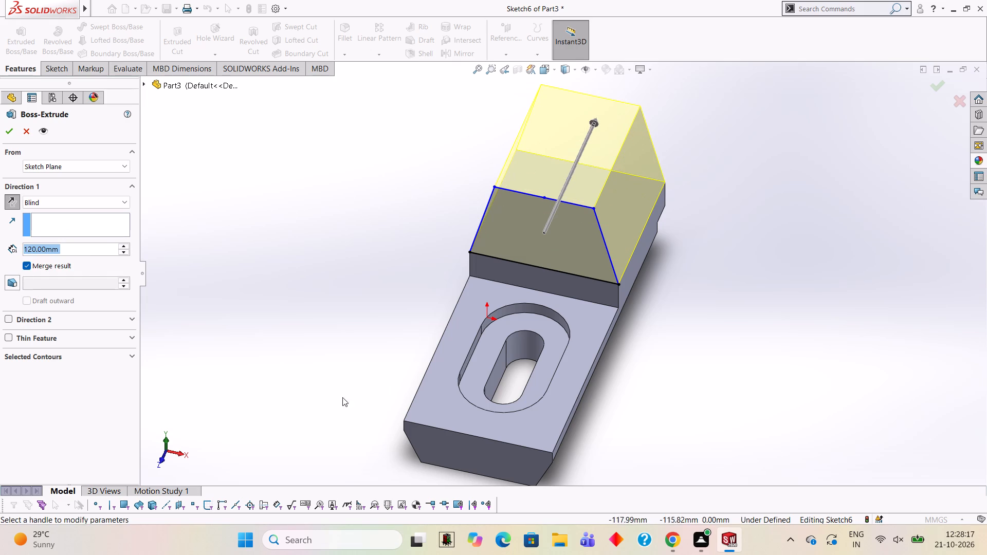
scroll(526, 331, "up", 2)
middle_click_drag(624, 272, 542, 211)
scroll(686, 320, "up", 3)
scroll(669, 293, "down", 2)
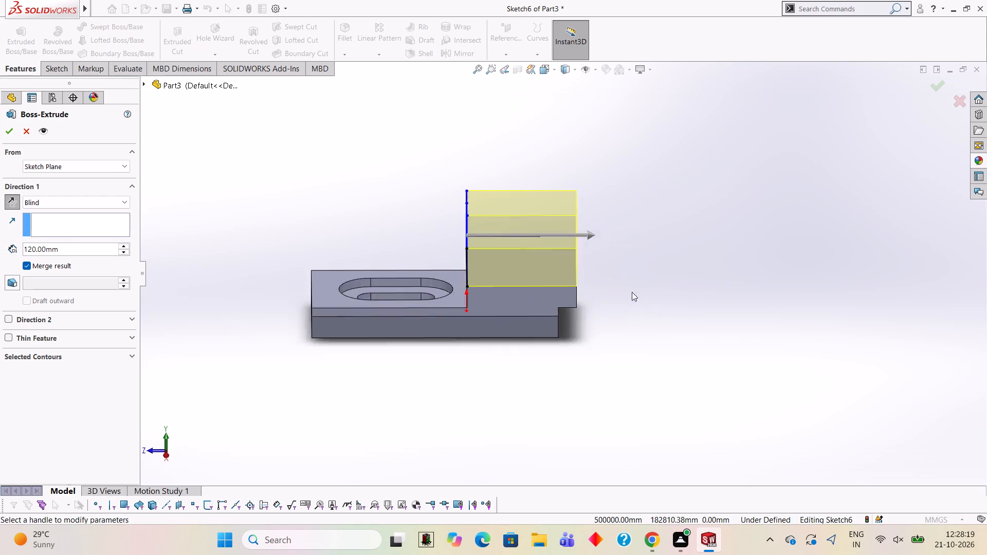
scroll(632, 292, "down", 7)
scroll(452, 287, "up", 1)
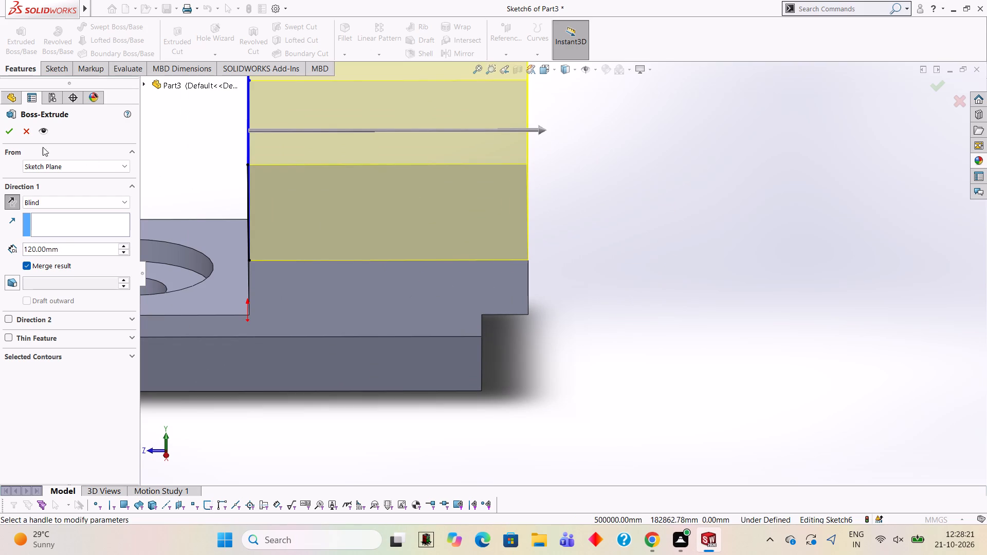
left_click(10, 132)
left_click(703, 181)
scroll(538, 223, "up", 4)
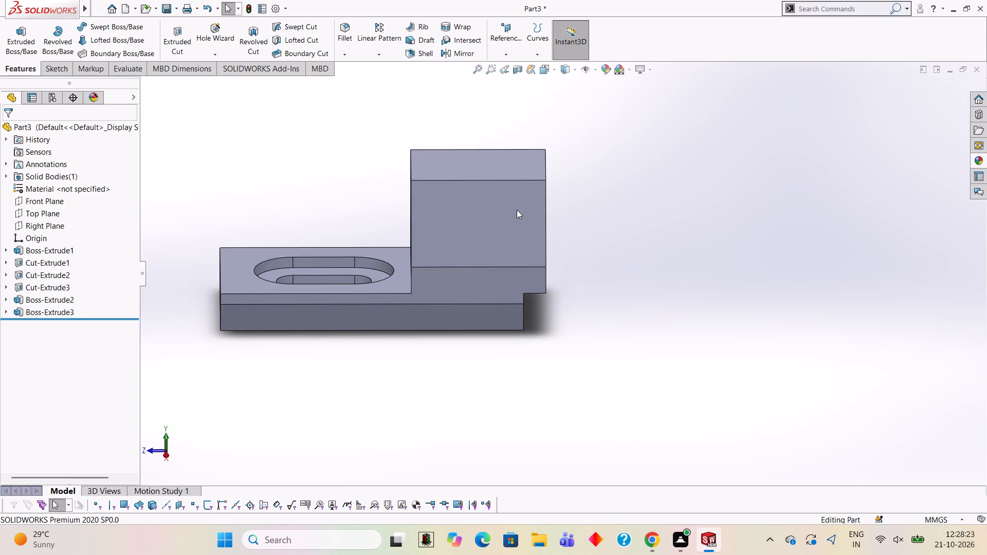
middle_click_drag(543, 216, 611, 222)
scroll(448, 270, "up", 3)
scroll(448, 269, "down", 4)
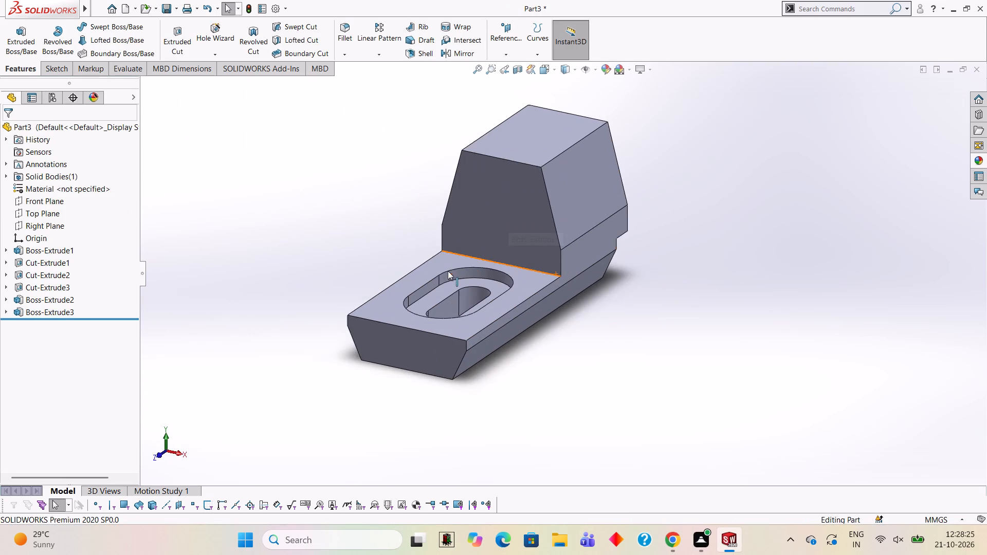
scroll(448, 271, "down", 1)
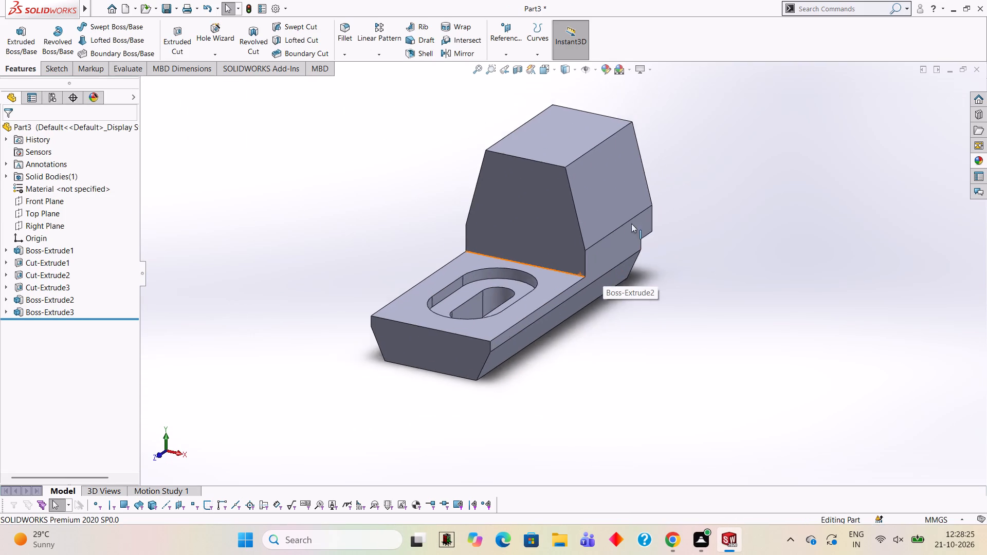
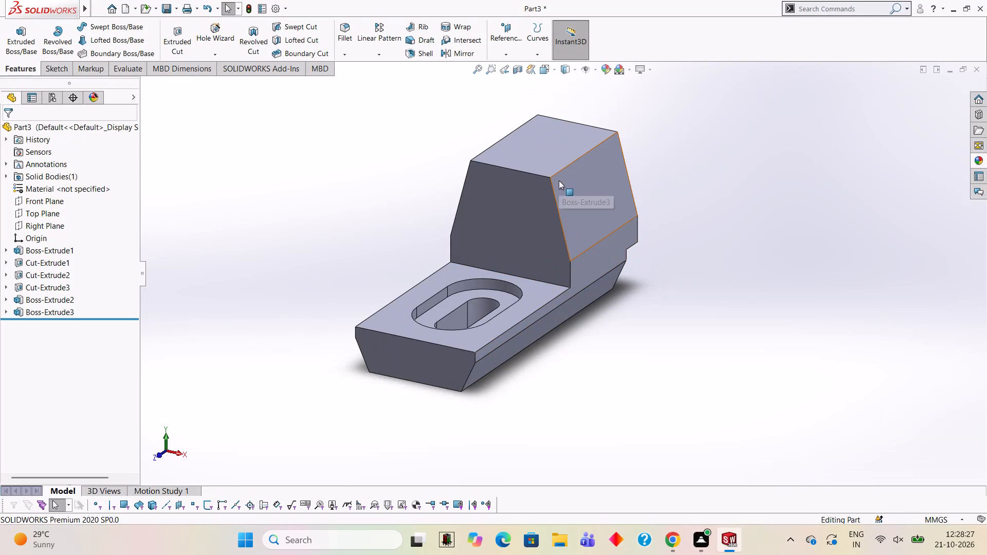
Start a sketch on the upright's front face and draw a 70 mm vertical line up from its bottom edge's midpoint.
scroll(557, 182, "down", 3)
scroll(640, 201, "up", 3)
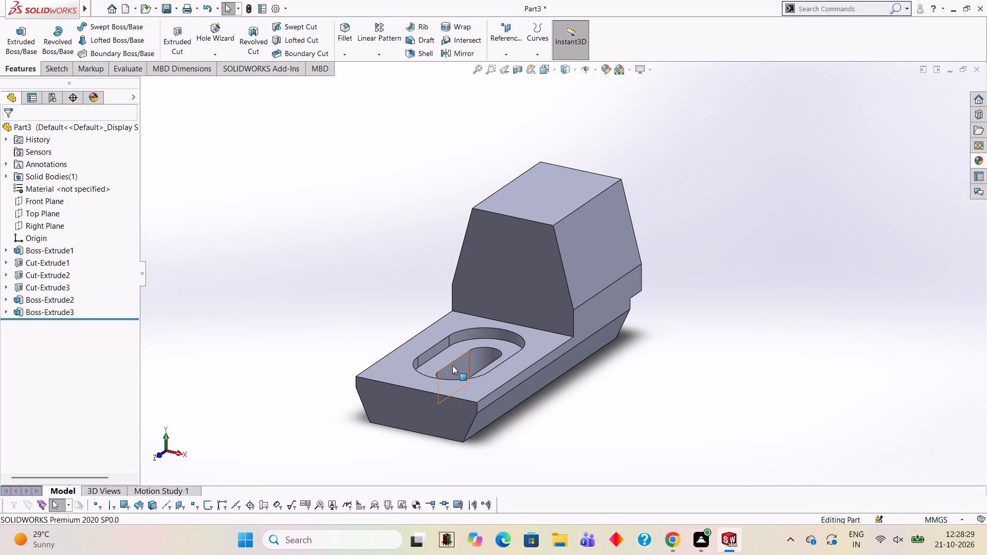
left_click(513, 266)
left_click(559, 242)
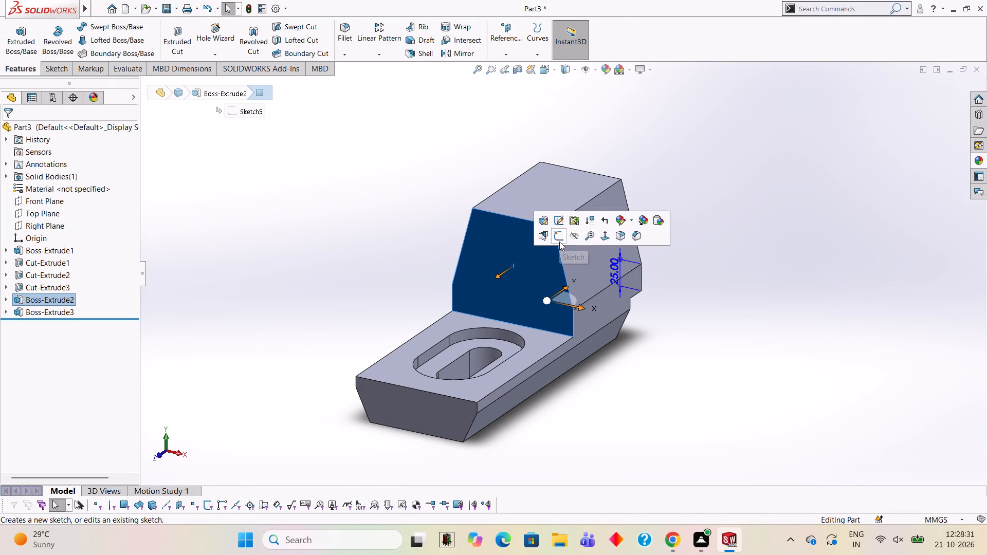
key("ctrl+8")
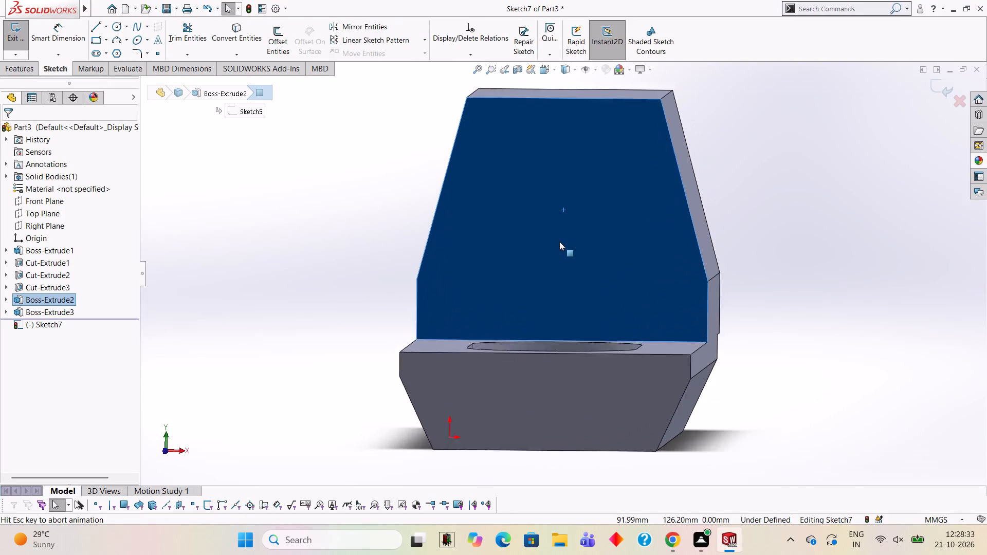
scroll(576, 235, "up", 4)
scroll(579, 233, "down", 2)
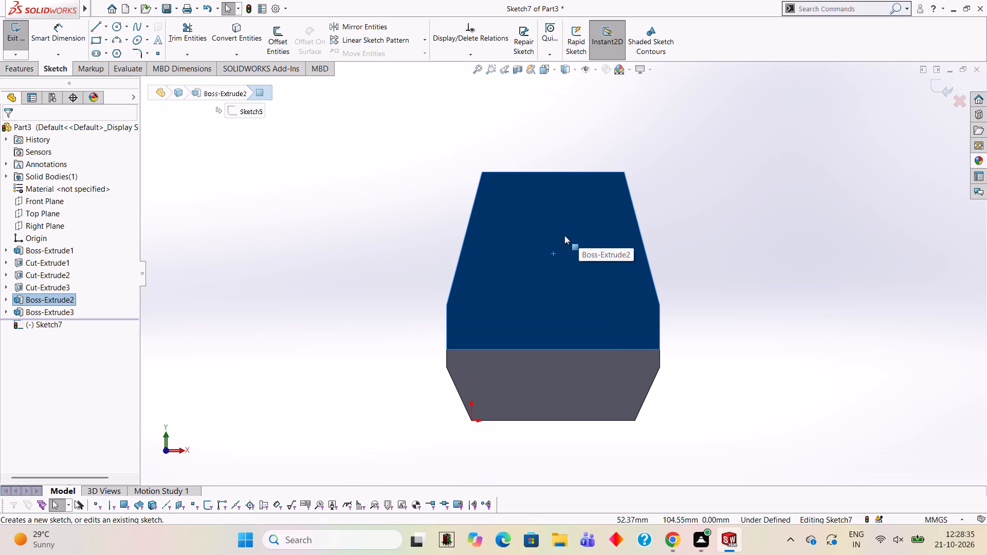
left_click(97, 28)
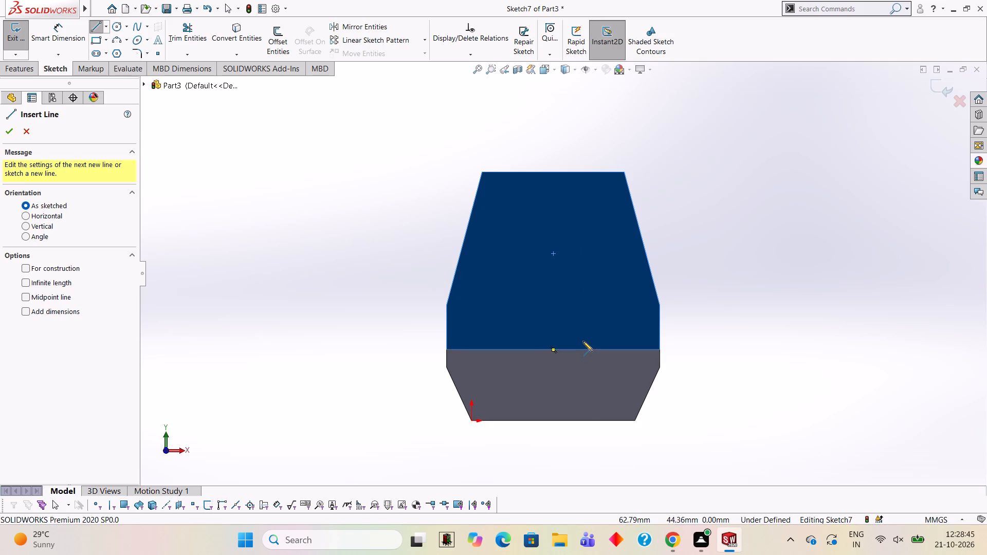
left_click(554, 349)
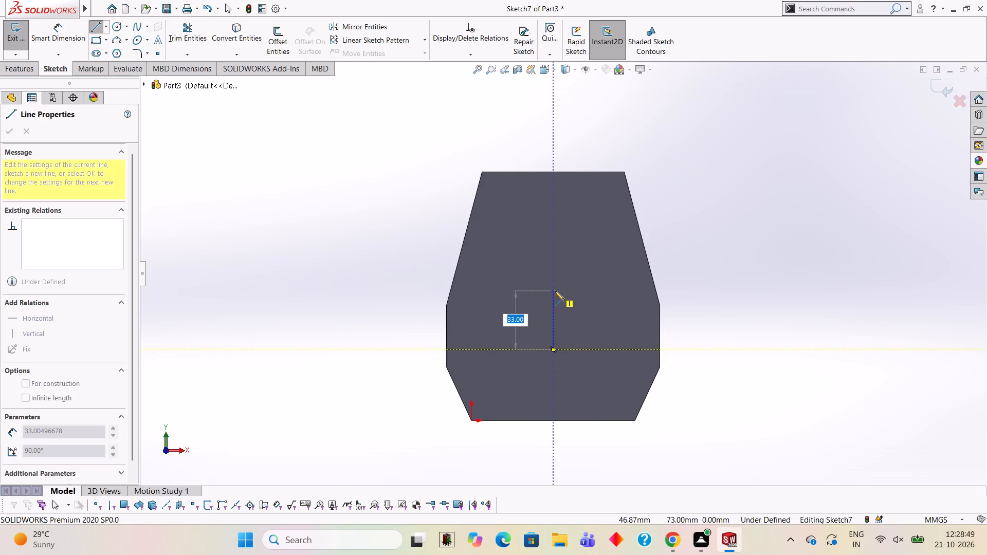
type("70")
key("Return")
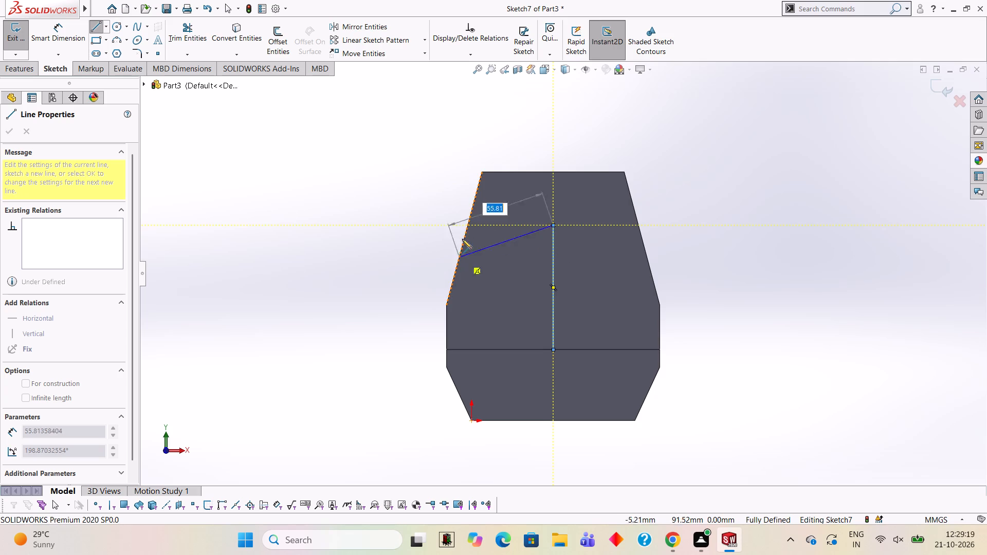
Draw a 22.5 mm horizontal line to each side from the top end of the vertical line.
type("22.5")
key("Return")
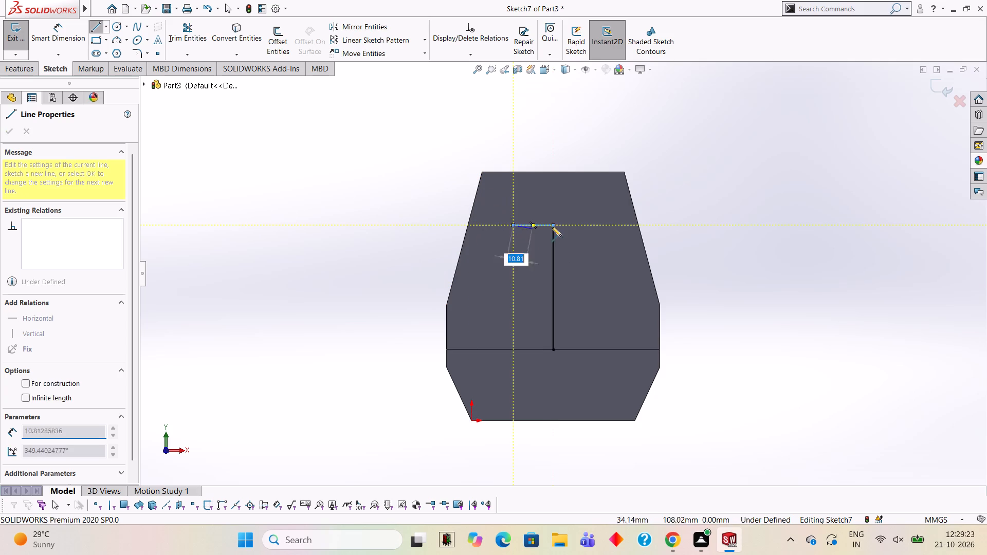
key("Escape")
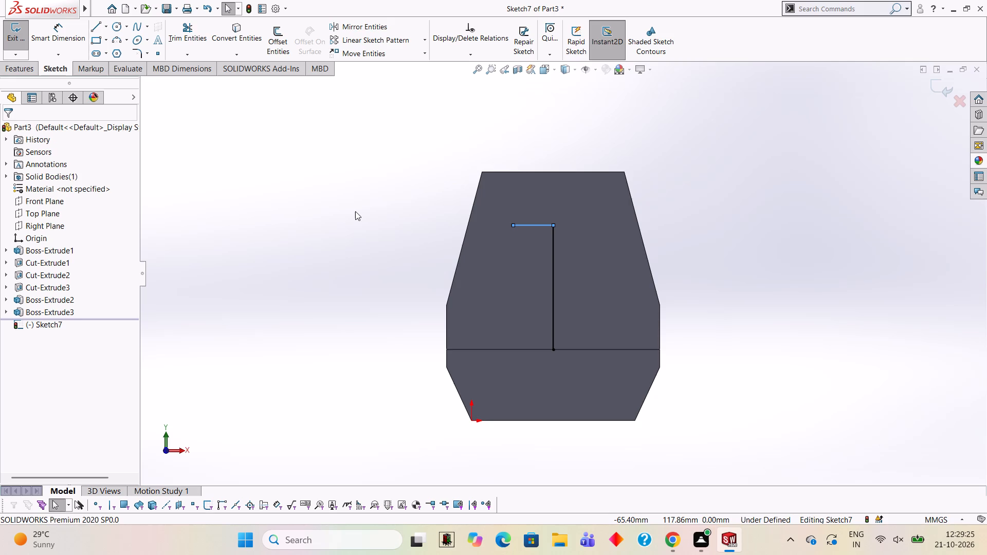
key("Escape")
key("Escape")
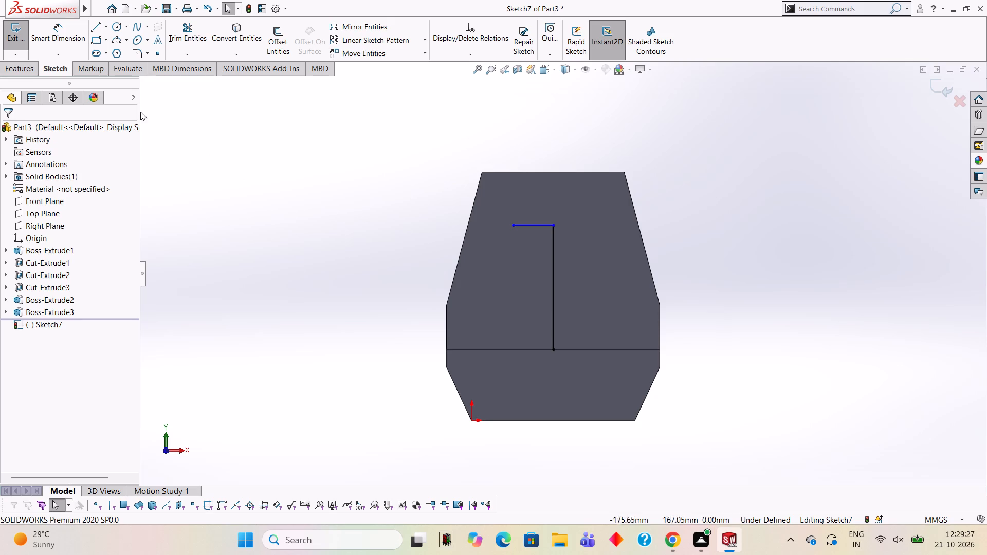
left_click(90, 21)
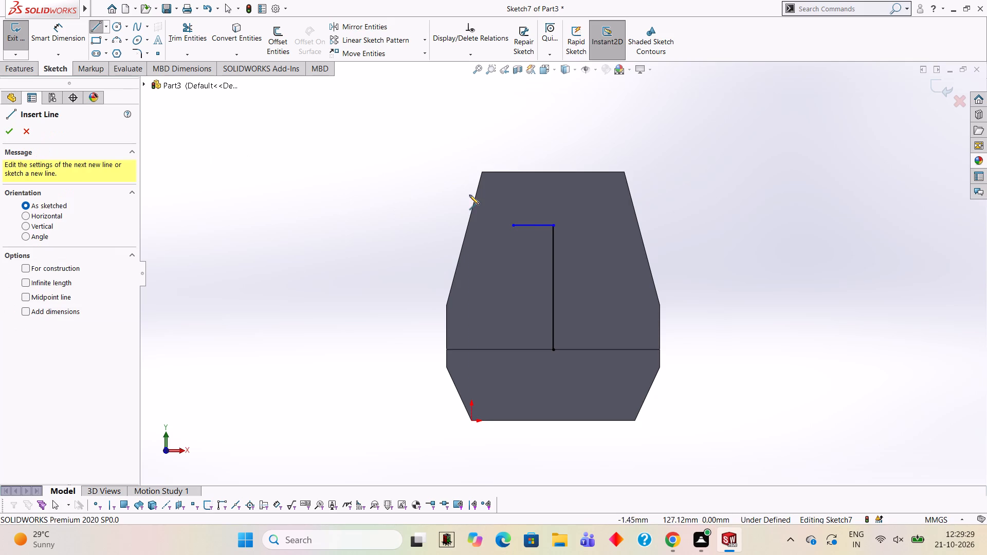
left_click(554, 225)
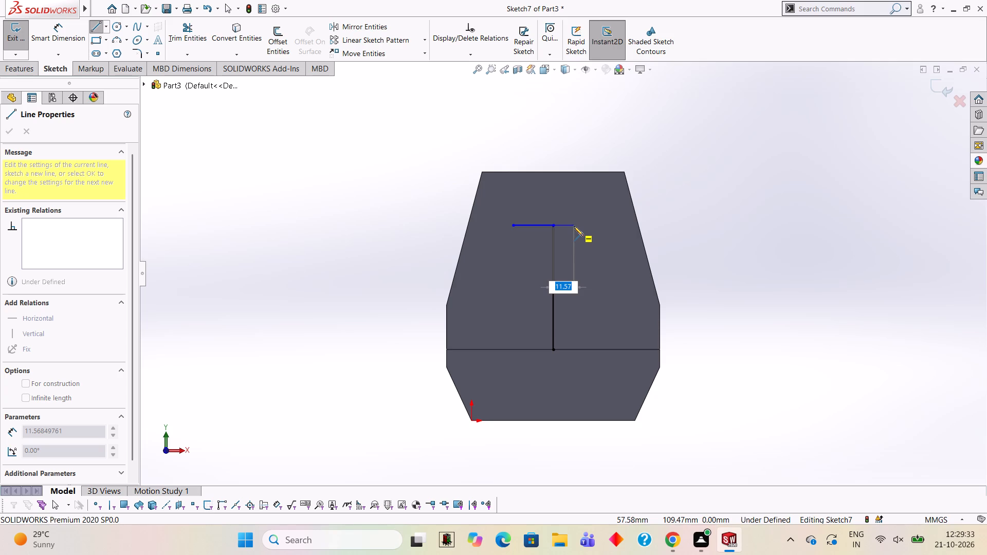
type("22.5")
key("Return")
key("Escape")
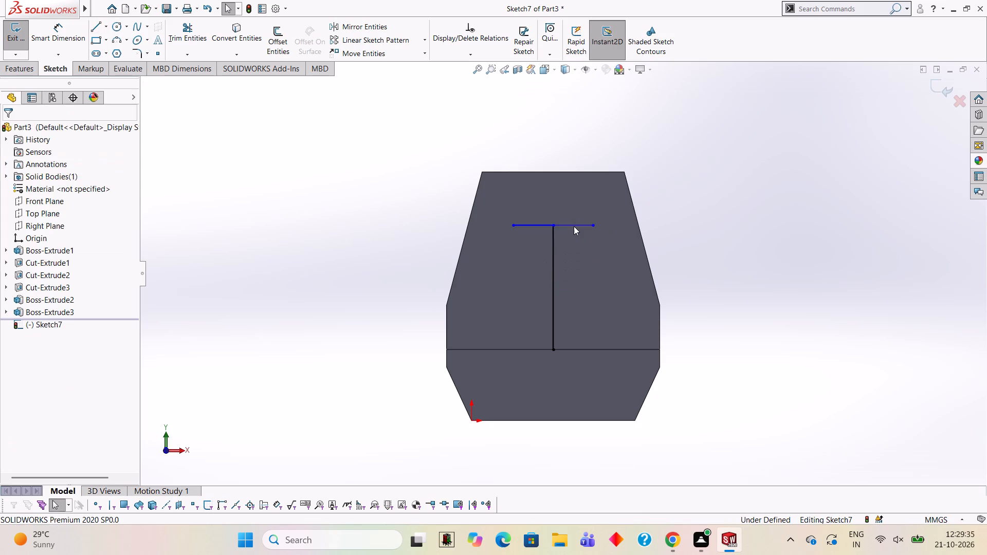
key("Escape")
key("Escape")
key("Escape")
key("Escape")
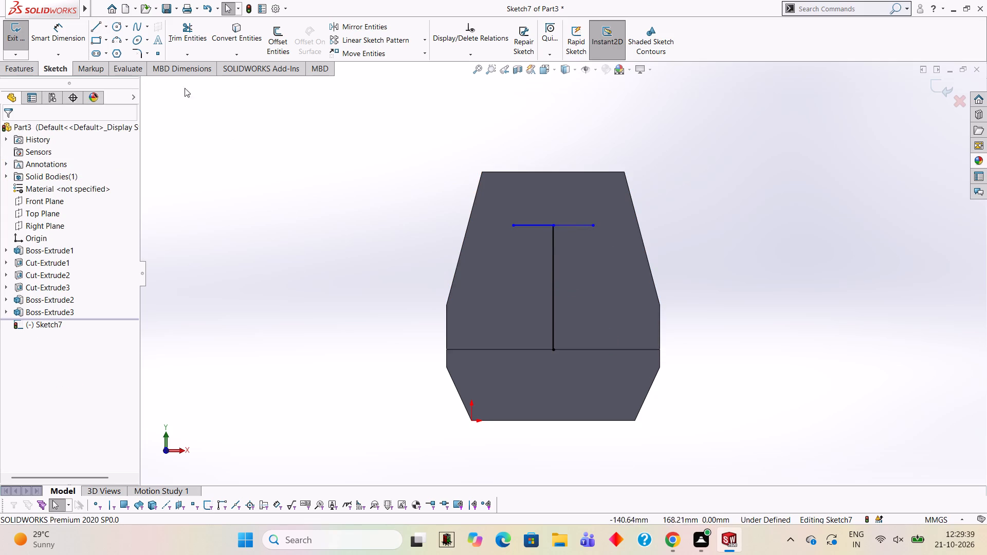
Draw a circle of 15 mm radius at each outer end of the horizontal lines, with automatic dimensions turned off.
left_click(118, 23)
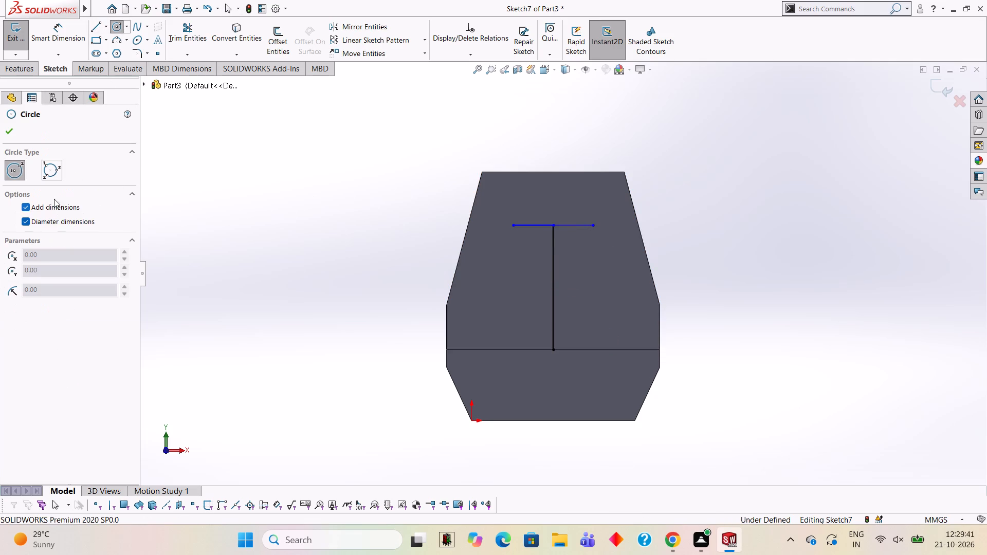
left_click(54, 199)
left_click(56, 204)
left_click(63, 220)
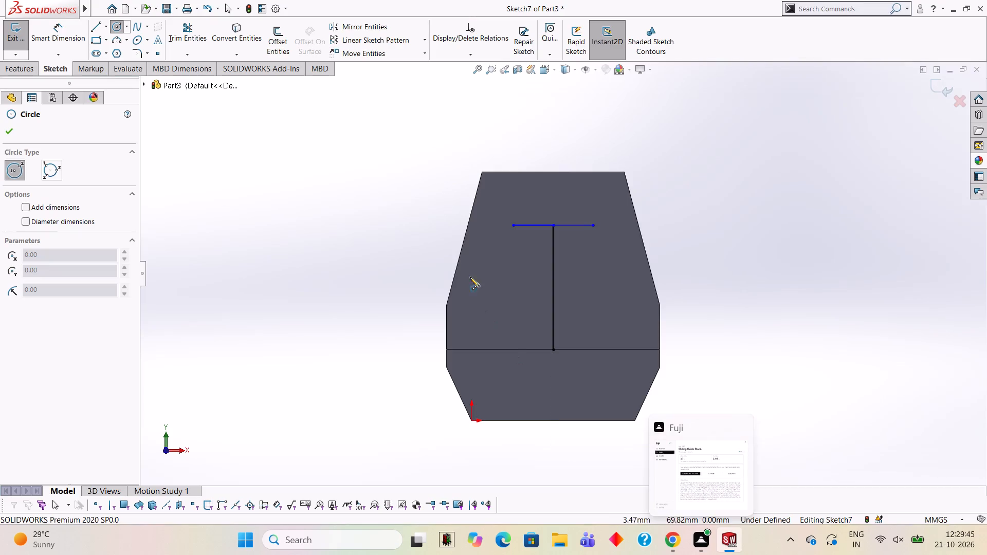
left_click(513, 227)
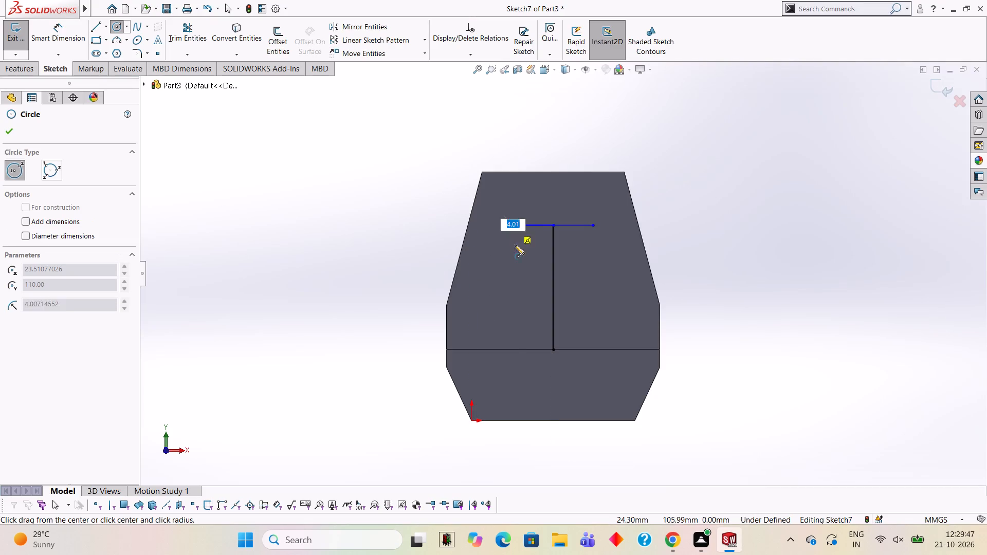
type("15")
key("Return")
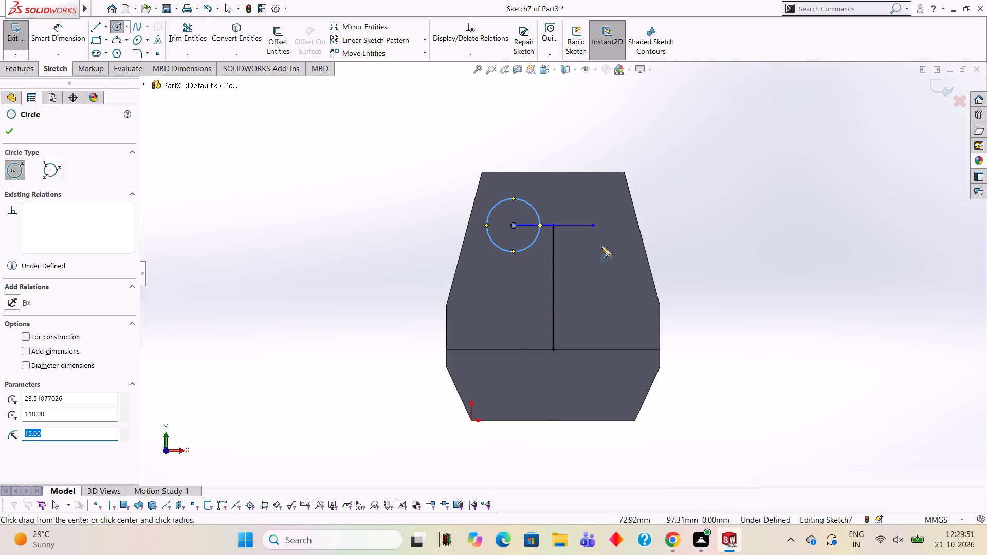
left_click(594, 227)
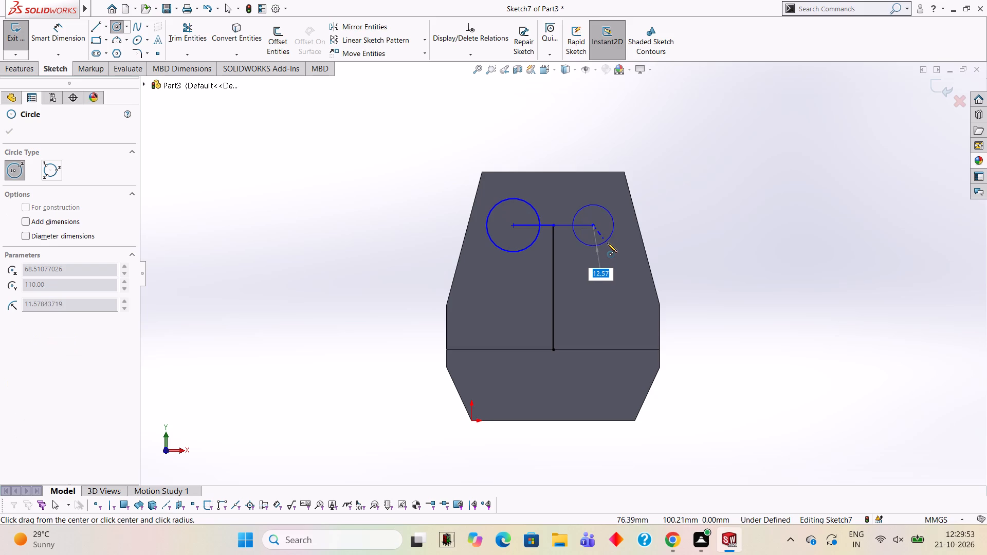
type("15")
key("Return")
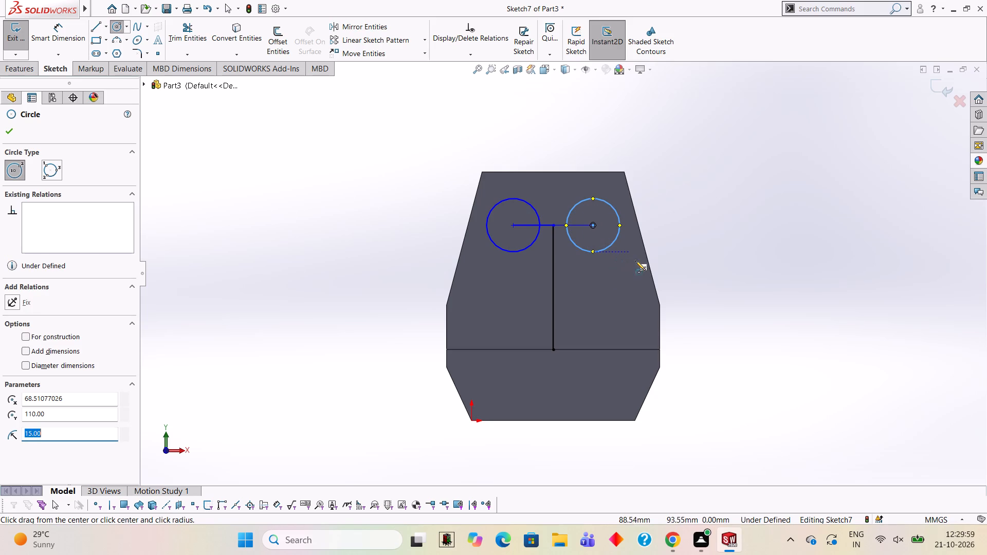
Connect the two circles with one horizontal line across their top points and another across their bottom points.
left_click(99, 27)
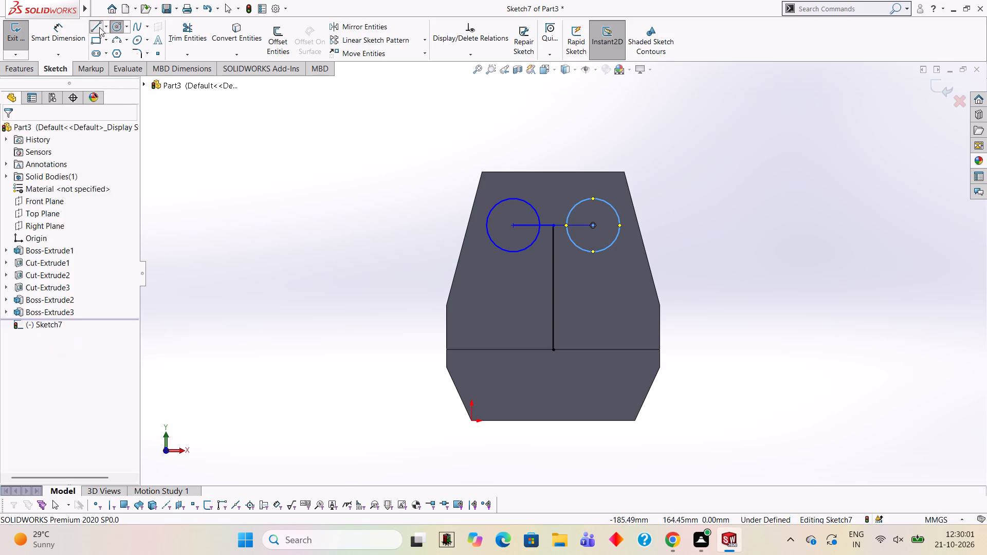
left_click(513, 199)
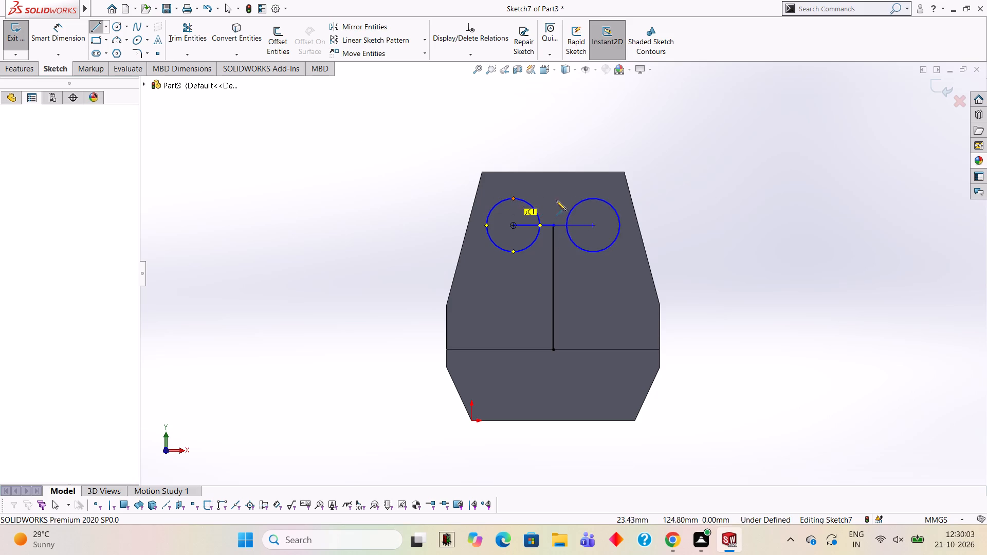
left_click(592, 198)
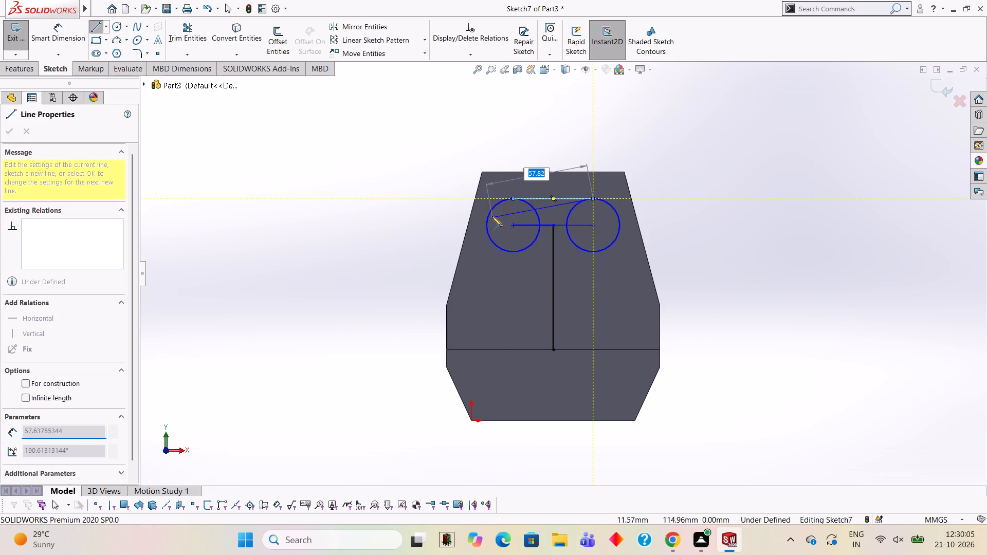
key("Escape")
key("Escape")
key("Escape")
key("Escape")
key("Escape")
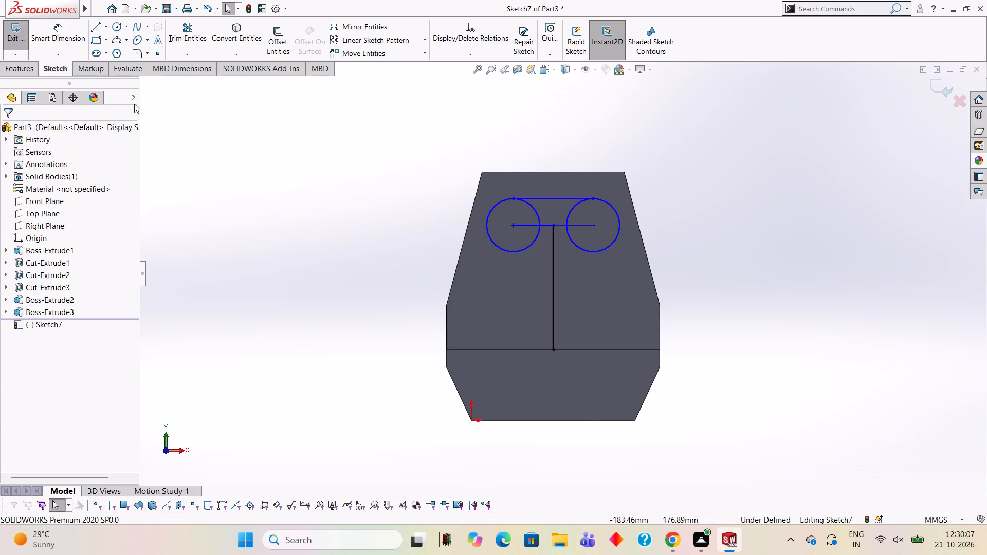
left_click(93, 26)
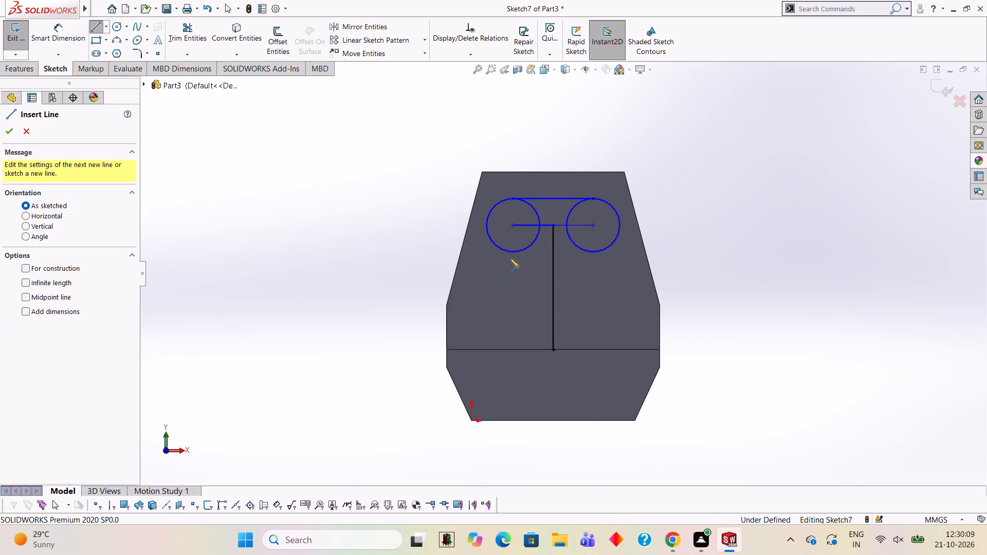
left_click(513, 251)
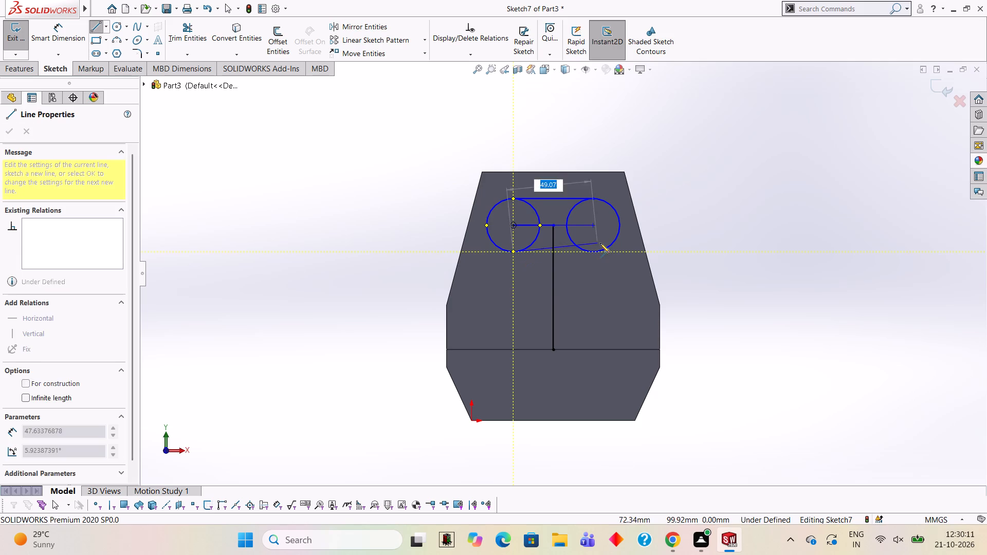
left_click(593, 251)
key("Escape")
key("Escape")
key("Escape")
key("Escape")
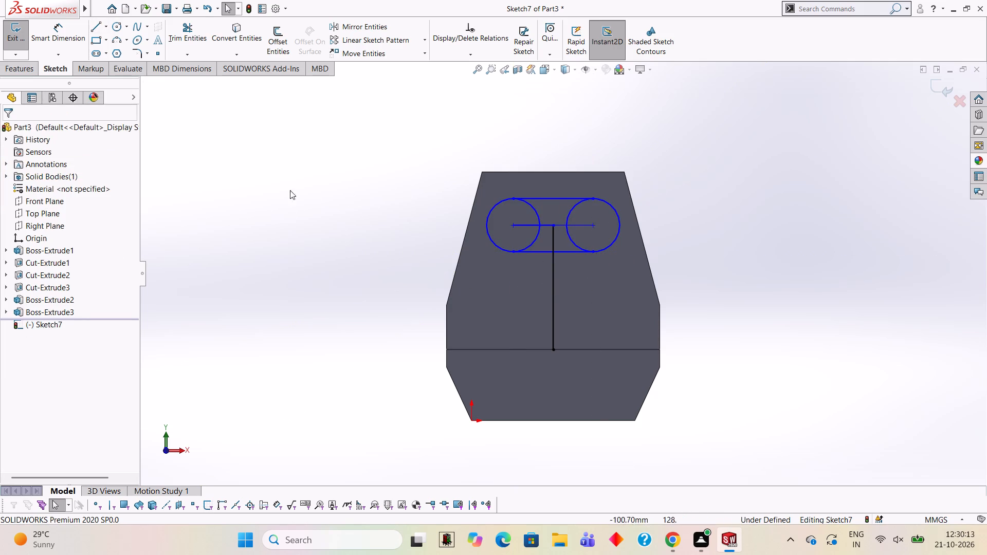
Trim away the inner circle halves, the horizontal centre lines and the vertical line, leaving only the slot outline.
left_click(185, 38)
left_click(534, 210)
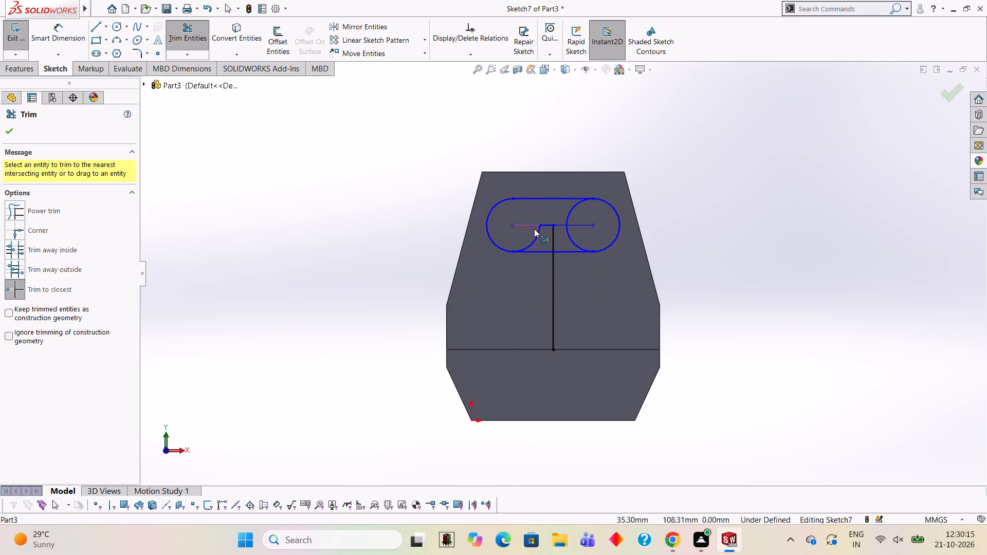
left_click(534, 240)
left_click(573, 209)
left_click(569, 237)
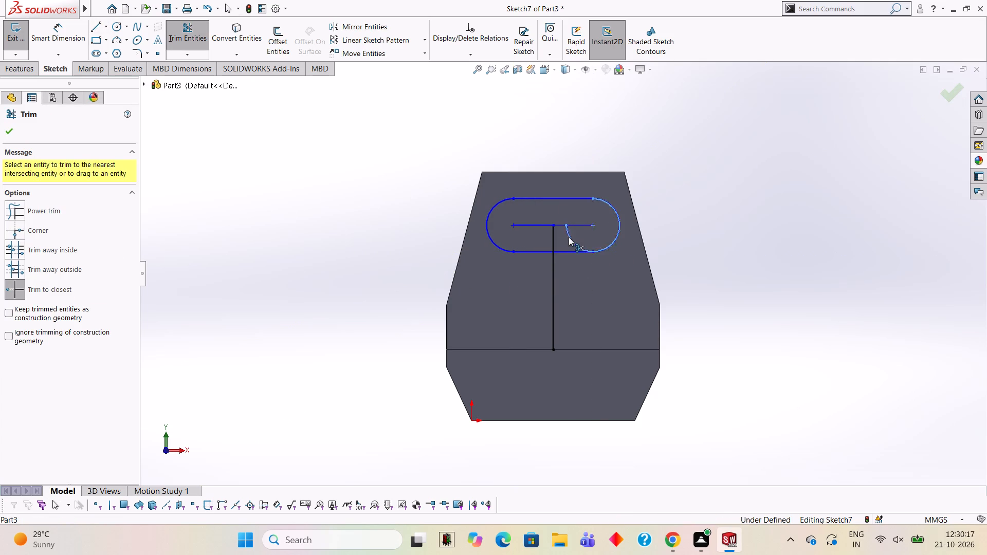
left_click(532, 224)
left_click(563, 224)
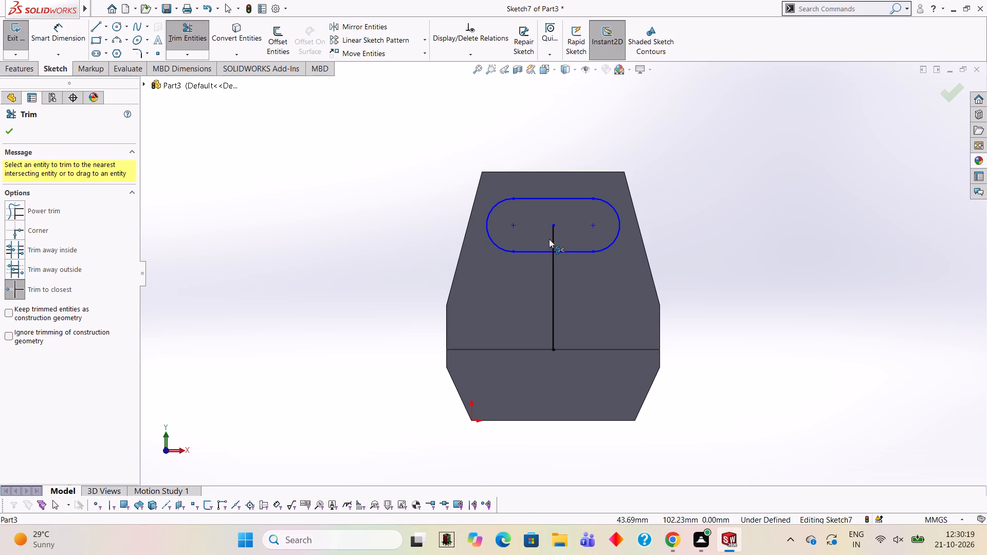
left_click(549, 239)
left_click(552, 239)
left_click(552, 268)
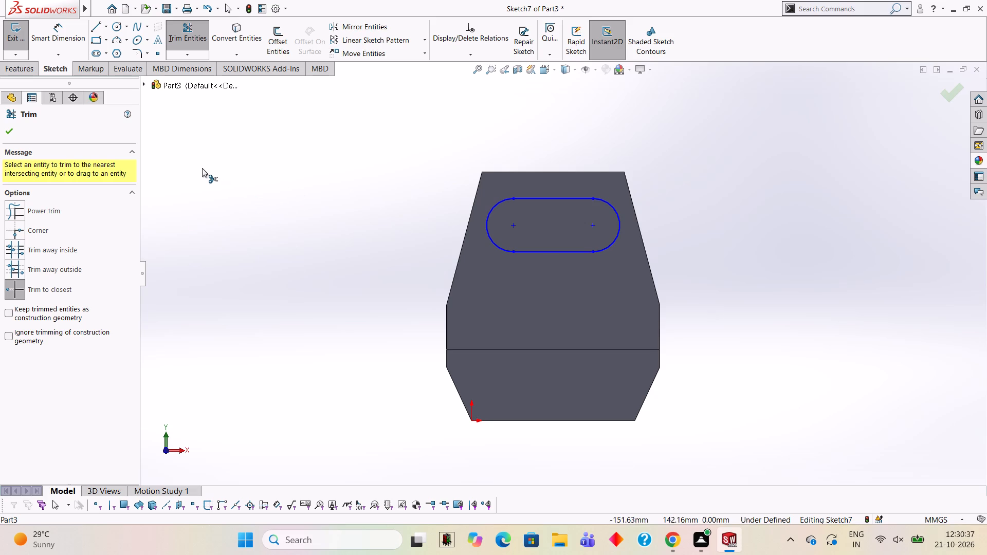
Extrude-cut the slot profile through the upright with a blind depth of 120 mm.
left_click(35, 70)
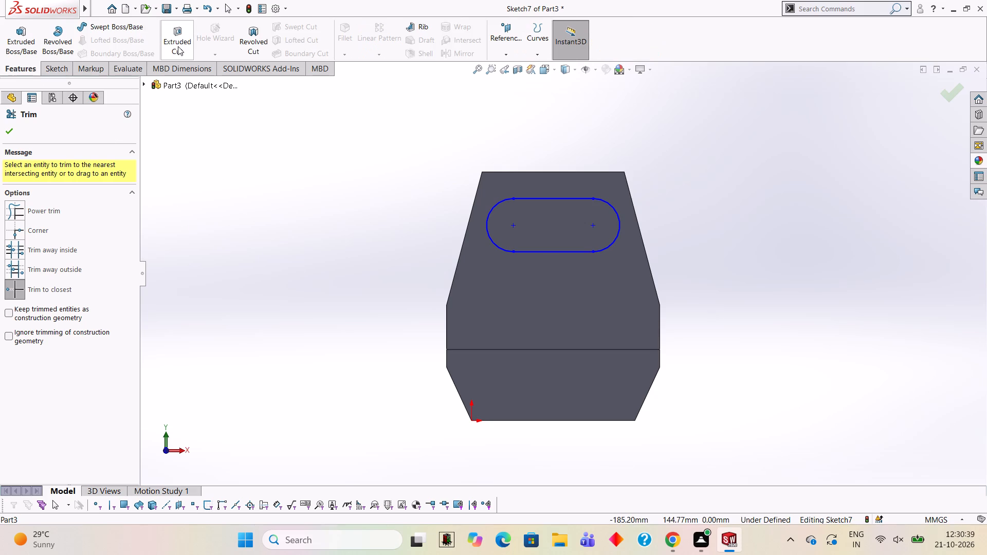
left_click(188, 43)
middle_click_drag(328, 185, 361, 291)
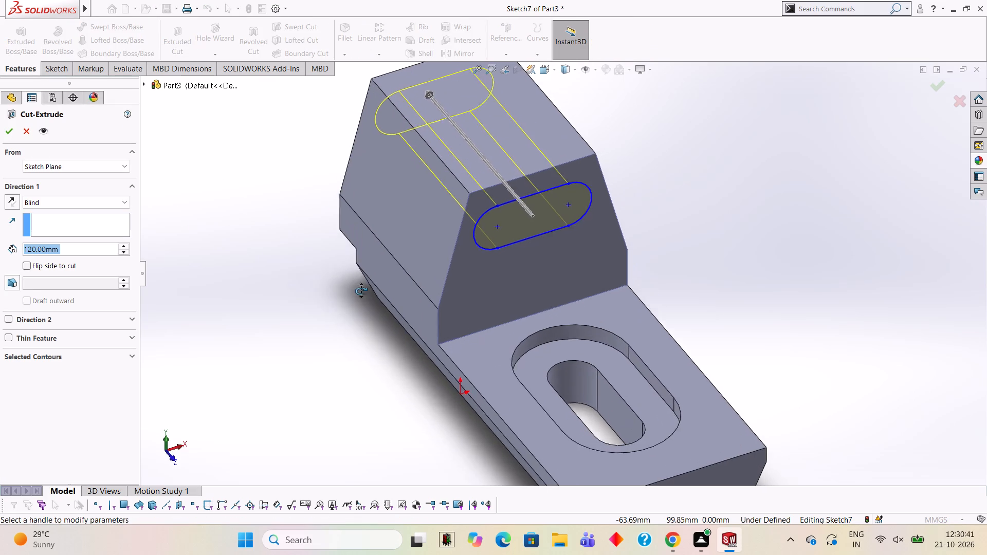
middle_click_drag(361, 291, 361, 292)
left_click(10, 135)
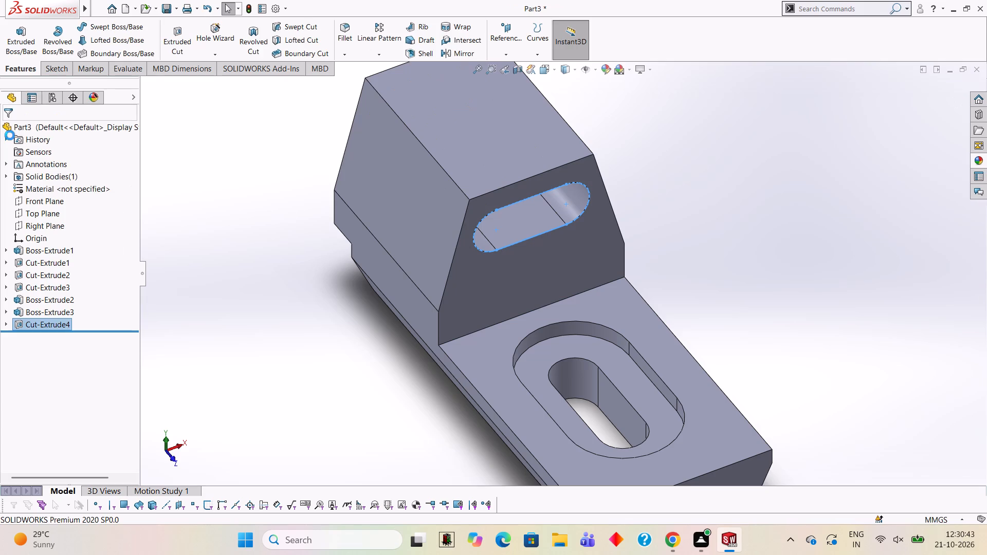
left_click(231, 161)
scroll(341, 168, "up", 3)
middle_click_drag(437, 200, 394, 139)
middle_click_drag(577, 255, 562, 227)
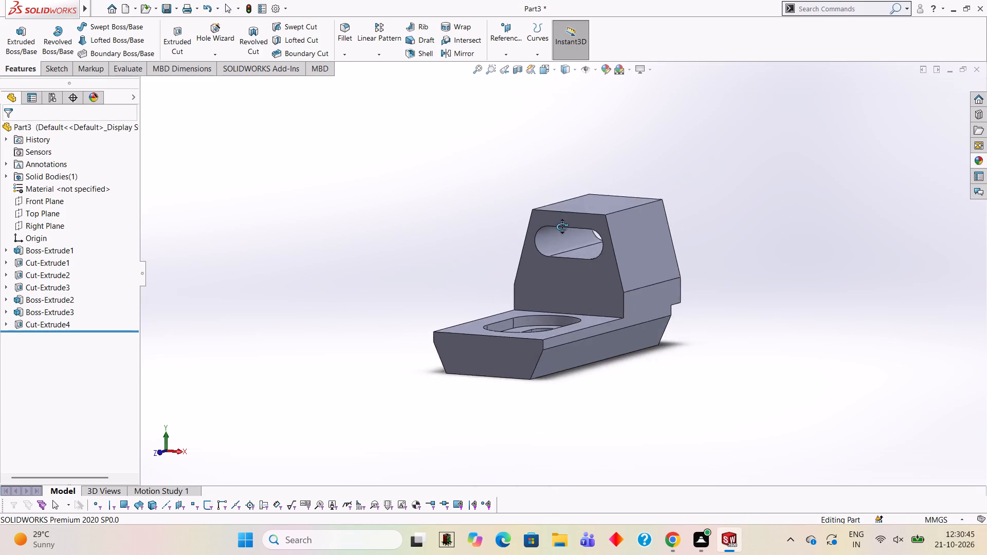
Start a sketch on the upright's front face, viewed straight on.
middle_click_drag(562, 227, 583, 225)
left_click(570, 287)
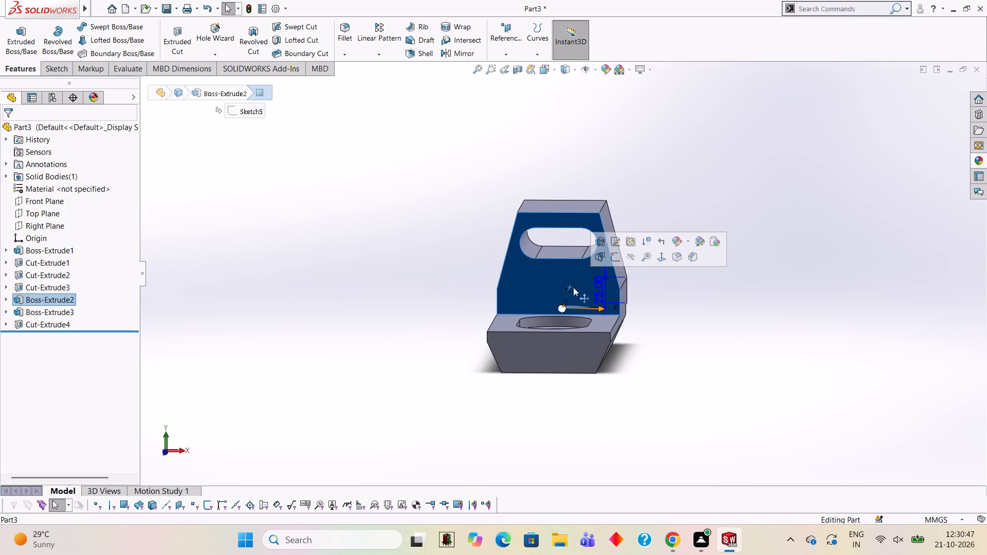
left_click(616, 262)
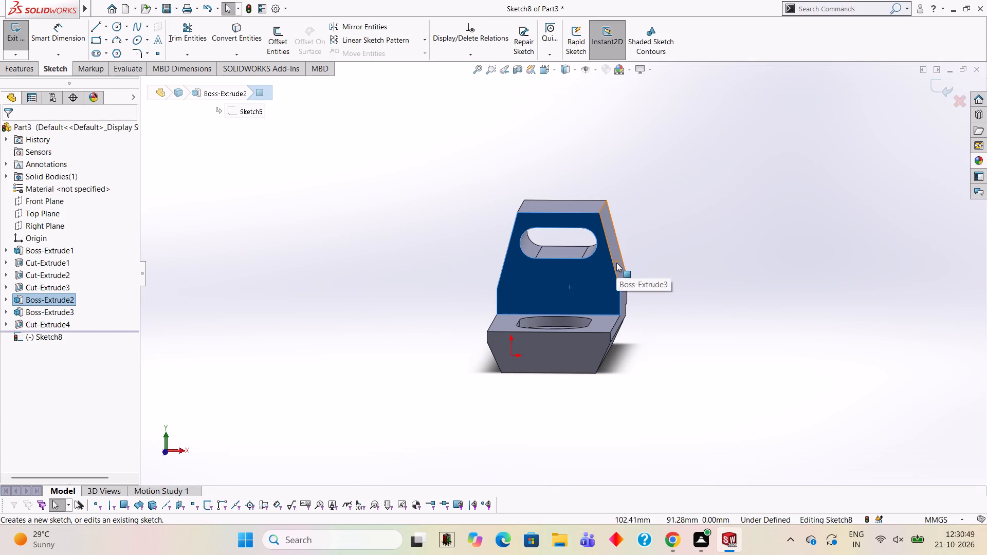
key("ctrl+8")
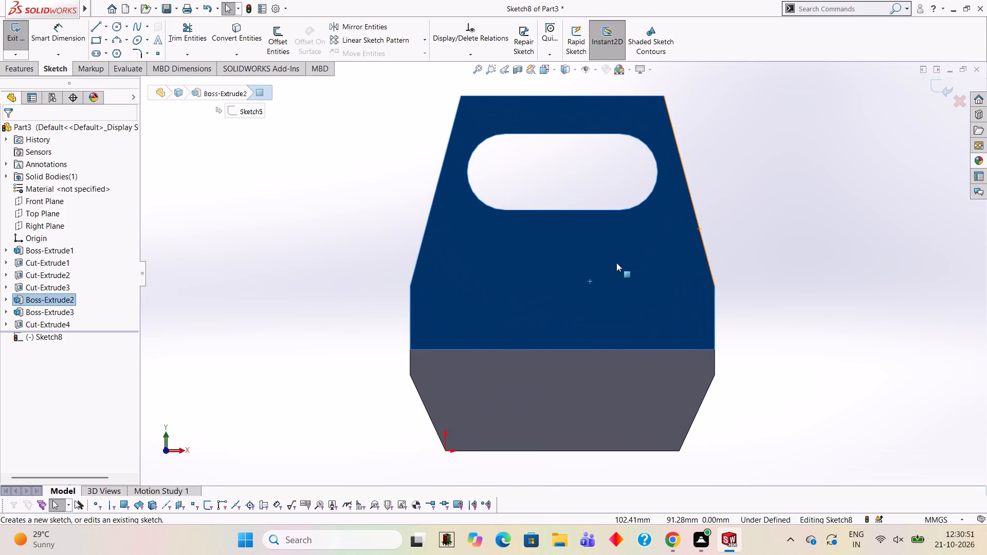
scroll(692, 329, "up", 2)
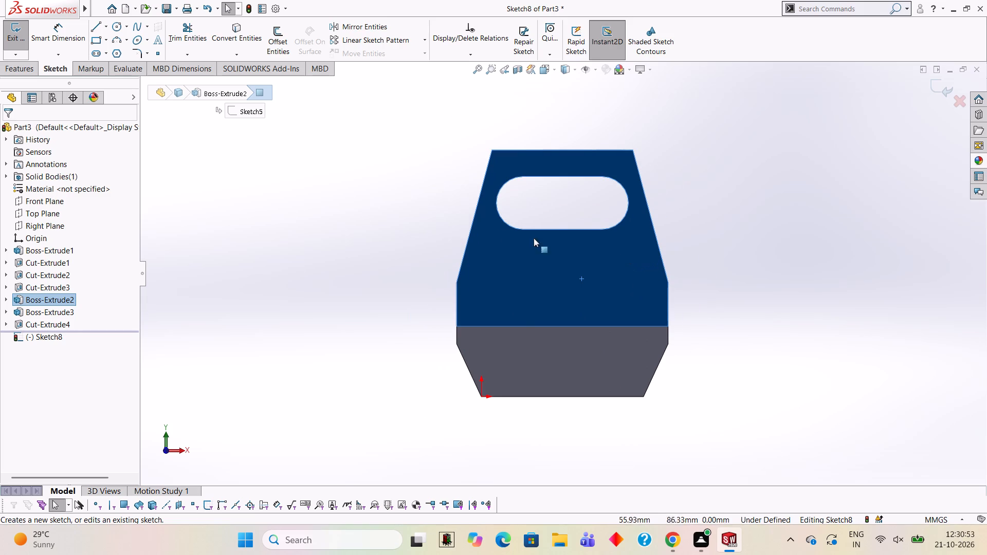
Draw two 30 mm diameter circles side by side below the slot, with automatic diameter dimensions turned on.
left_click(115, 30)
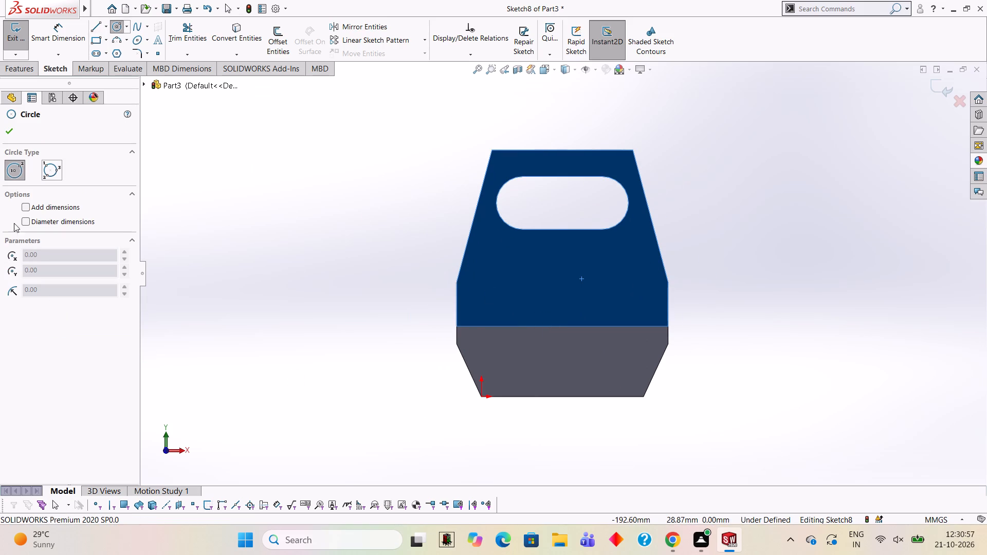
left_click(24, 201)
left_click(28, 218)
left_click(38, 205)
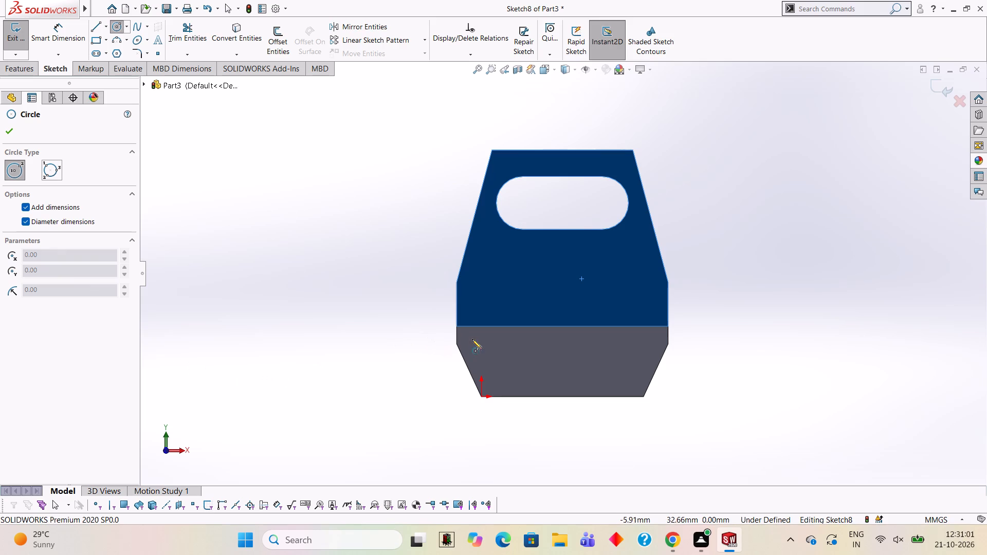
left_click(514, 279)
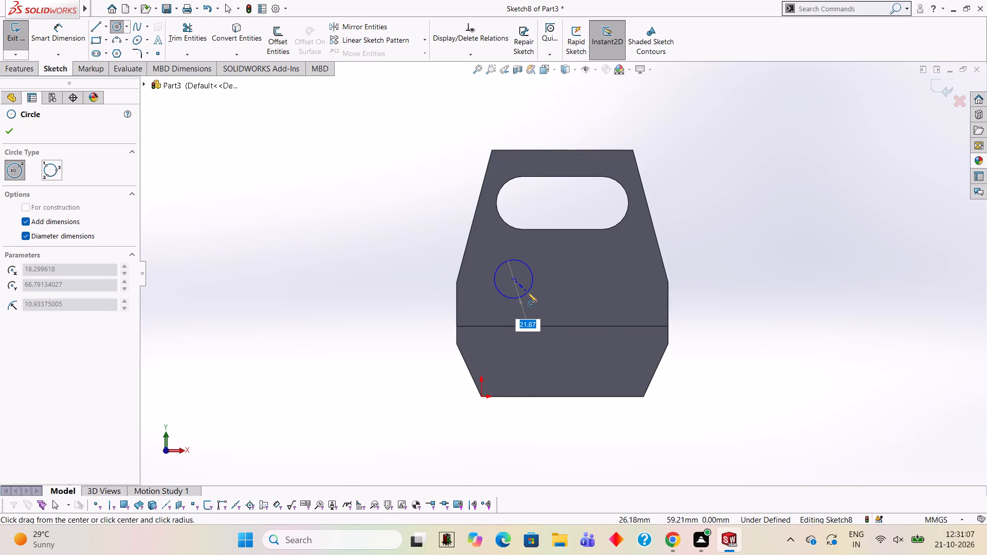
type("30")
key("Return")
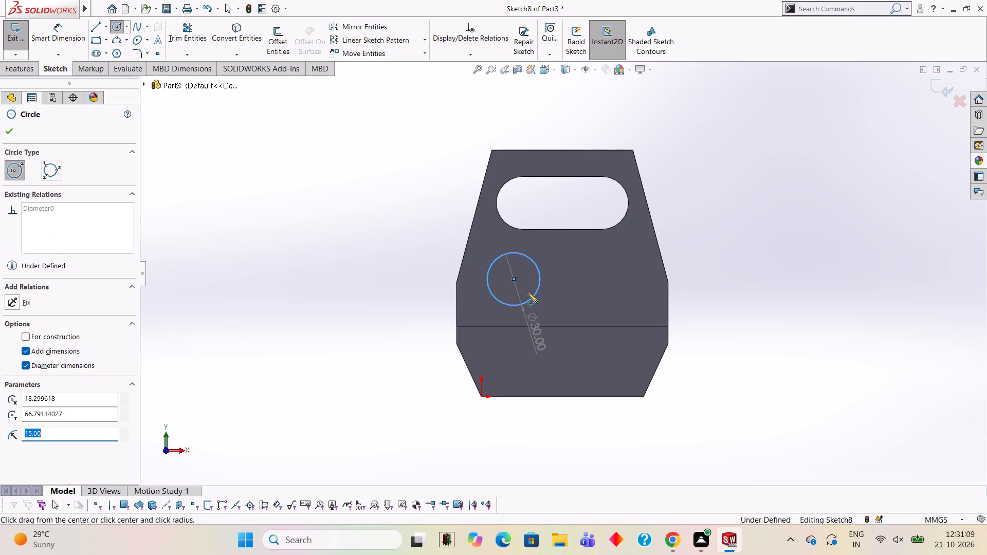
left_click(607, 279)
type("30")
key("Return")
key("Escape")
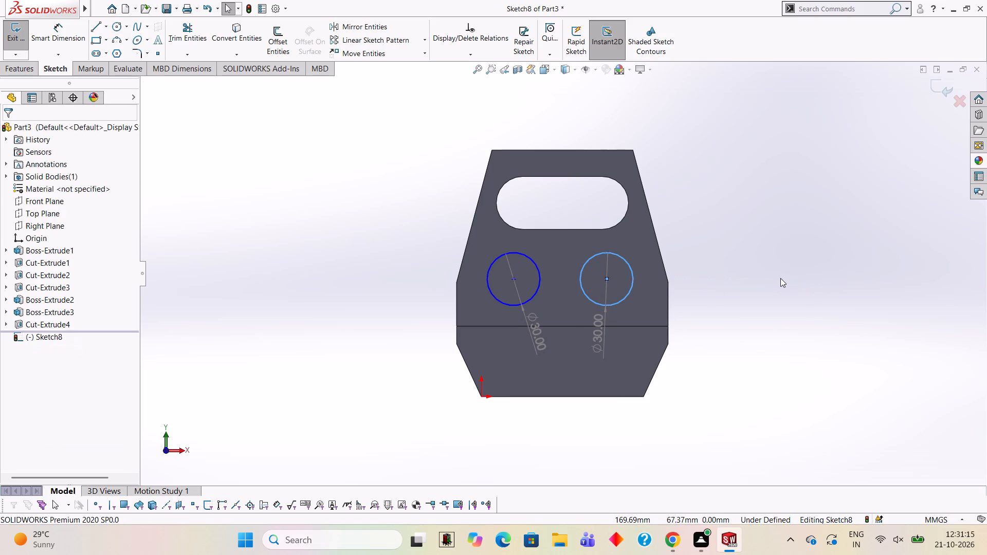
key("Escape")
key("Escape")
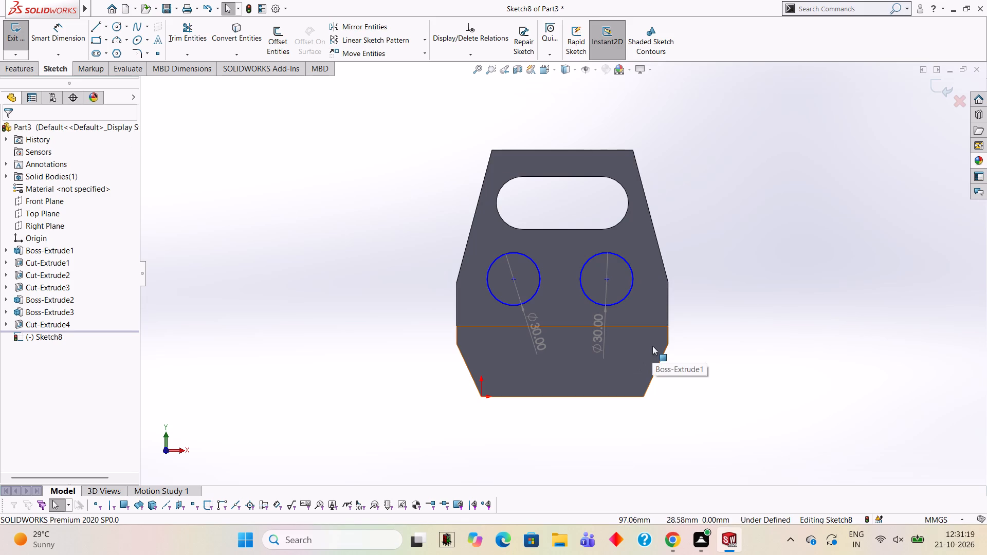
Dimension the left circle's centre 25 mm above the upright's bottom edge.
left_click(75, 32)
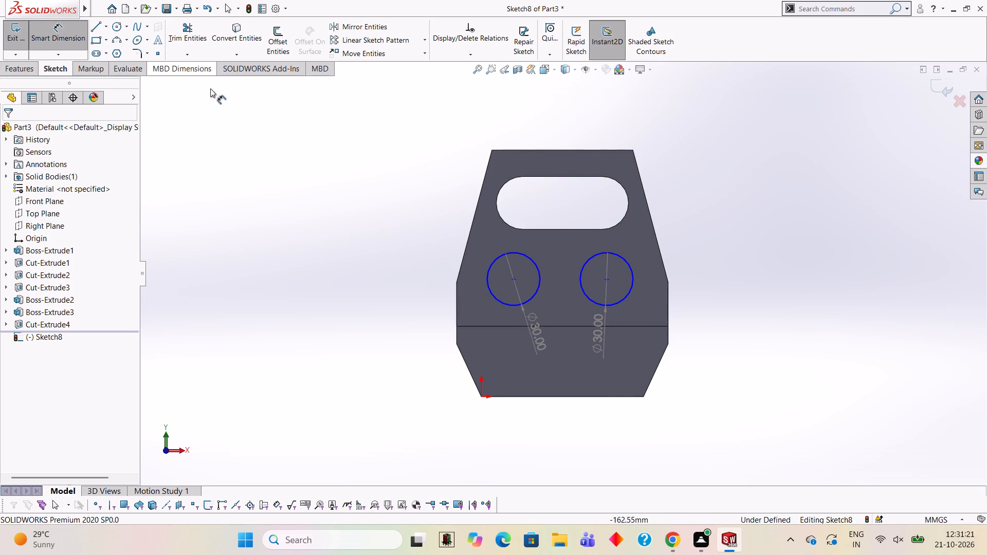
left_click(514, 279)
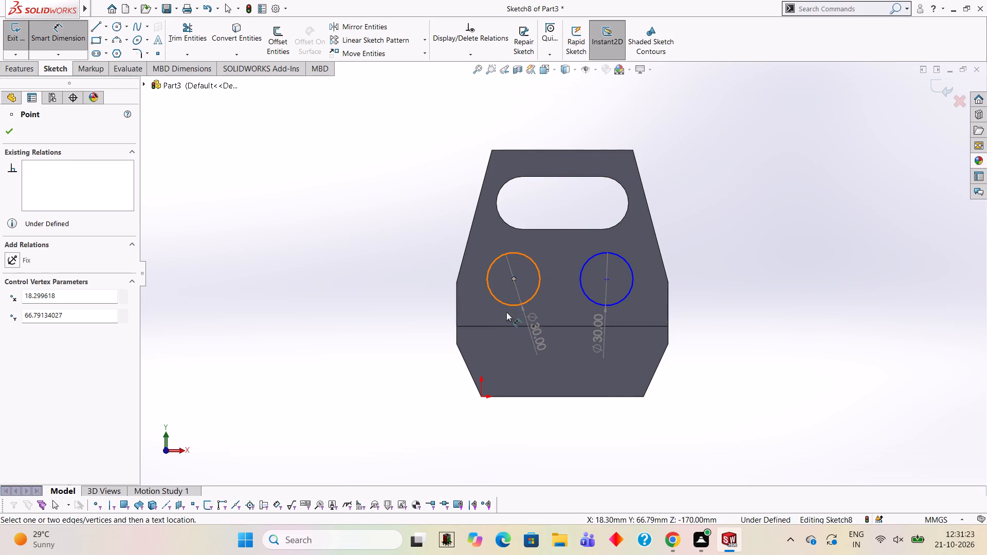
left_click(511, 327)
left_click(370, 290)
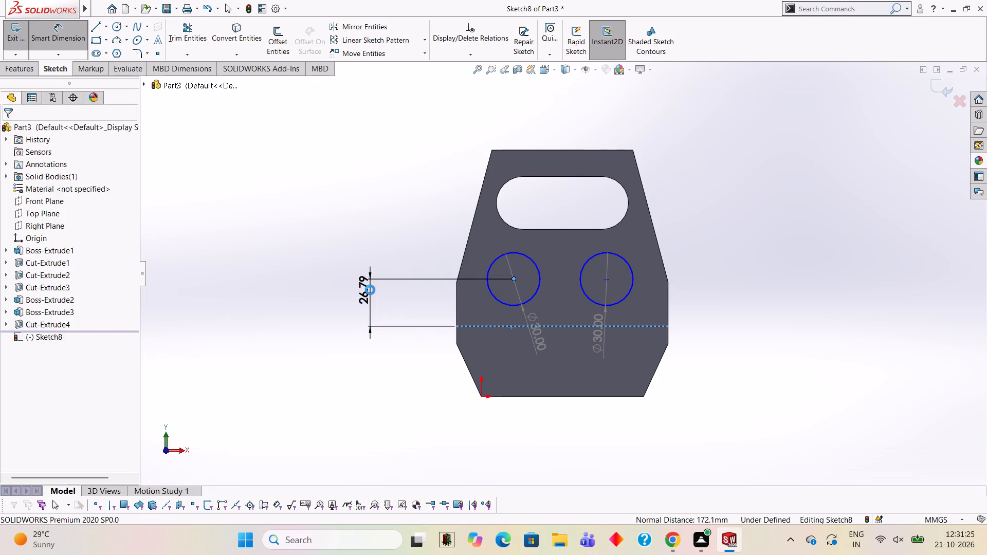
type("25")
key("Return")
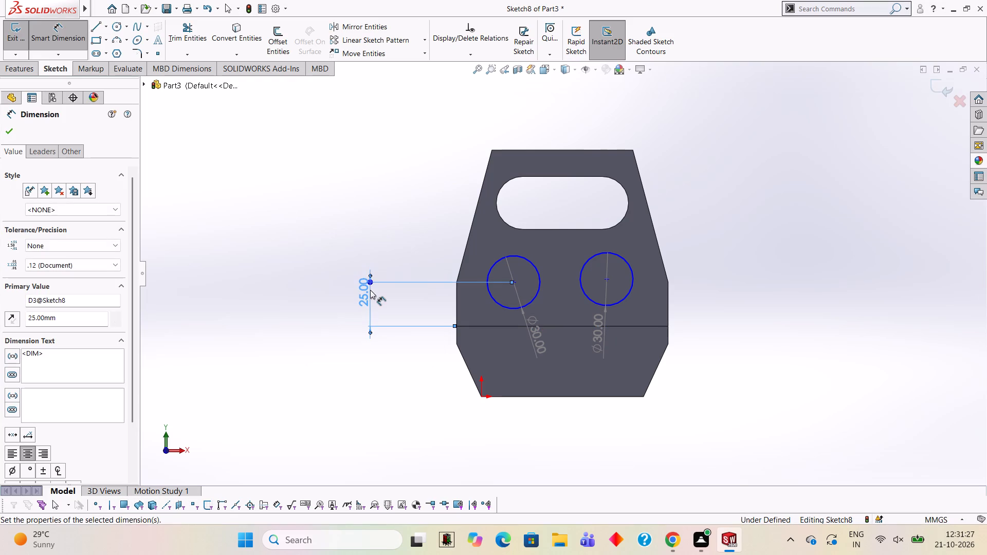
key("Escape")
key("Escape")
key("Escape")
key("Escape")
key("Escape")
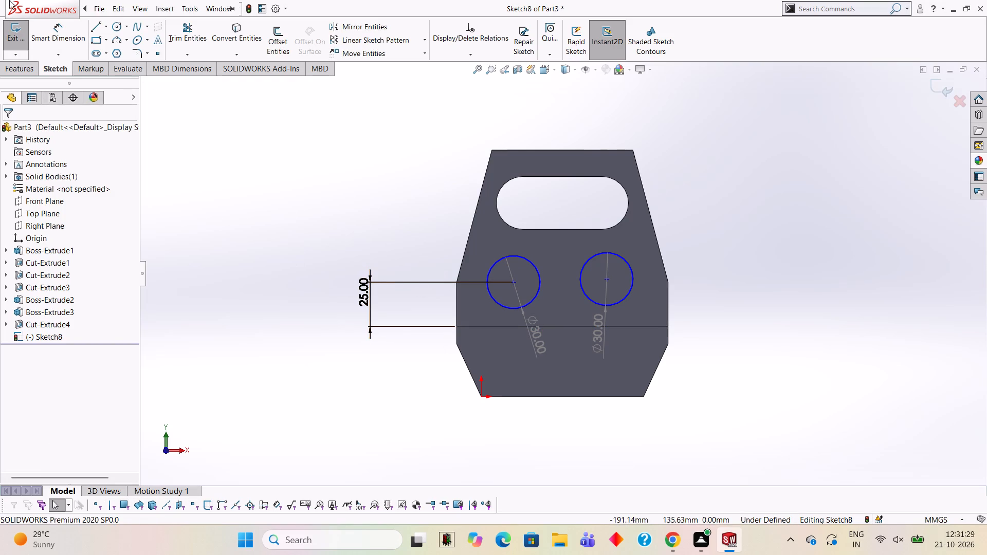
Dimension the right circle's centre 25 mm above the upright's bottom edge.
left_click(51, 46)
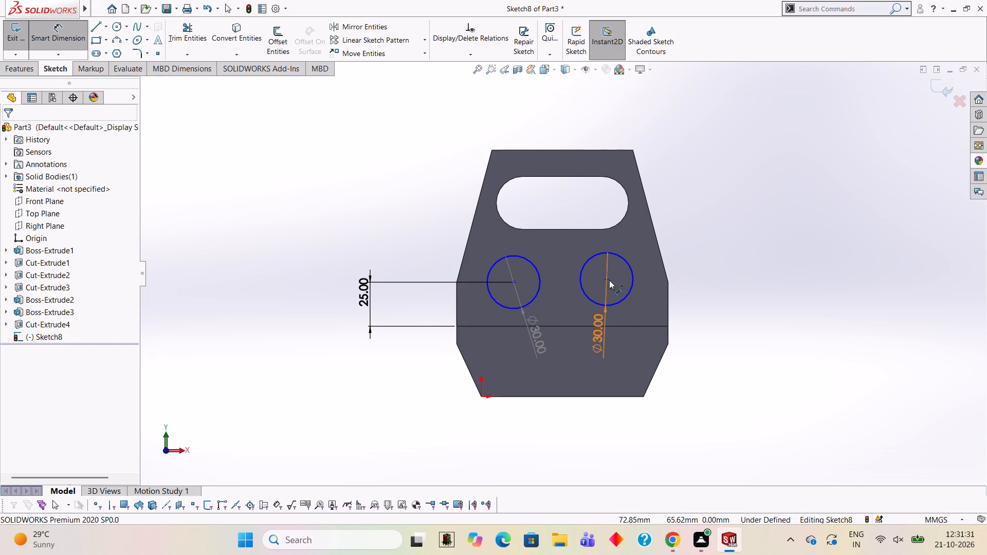
left_click(609, 280)
left_click(617, 327)
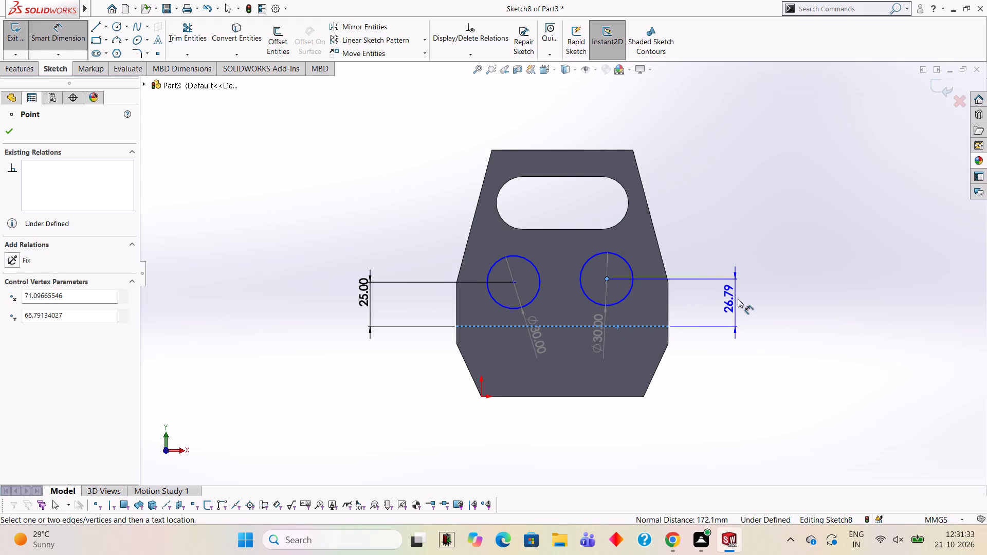
left_click(736, 298)
type("25")
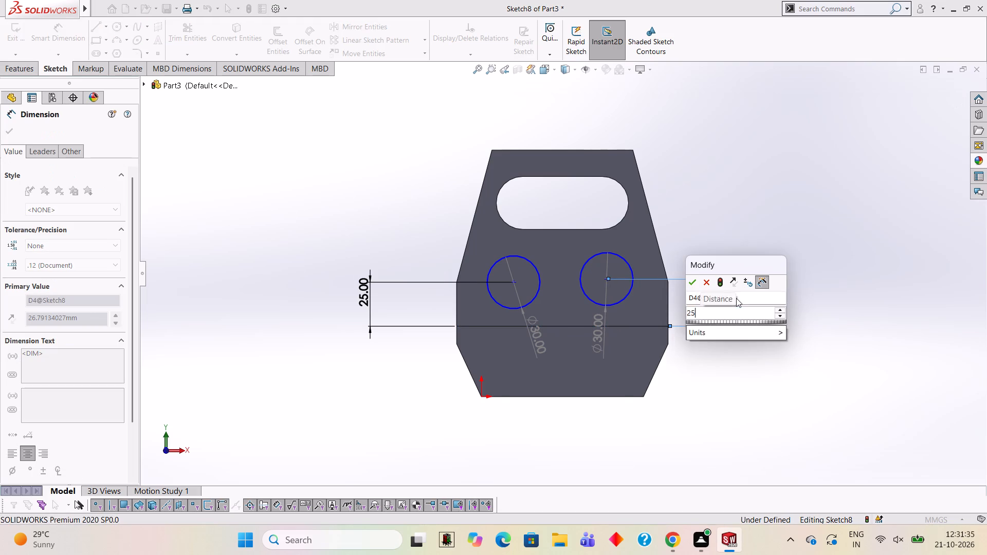
key("Return")
key("Escape")
key("Escape")
key("Escape")
key("Escape")
key("Escape")
key("Escape")
key("Escape")
key("Escape")
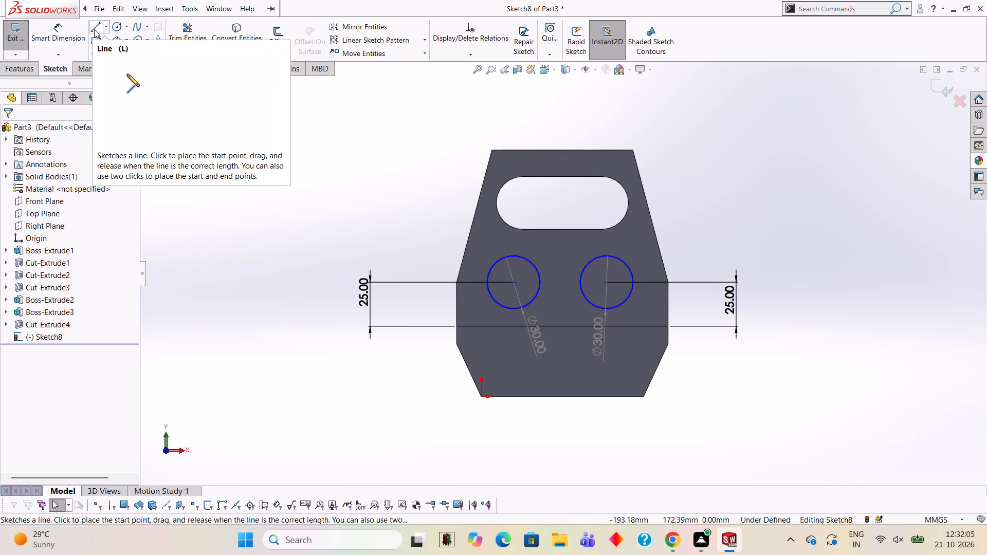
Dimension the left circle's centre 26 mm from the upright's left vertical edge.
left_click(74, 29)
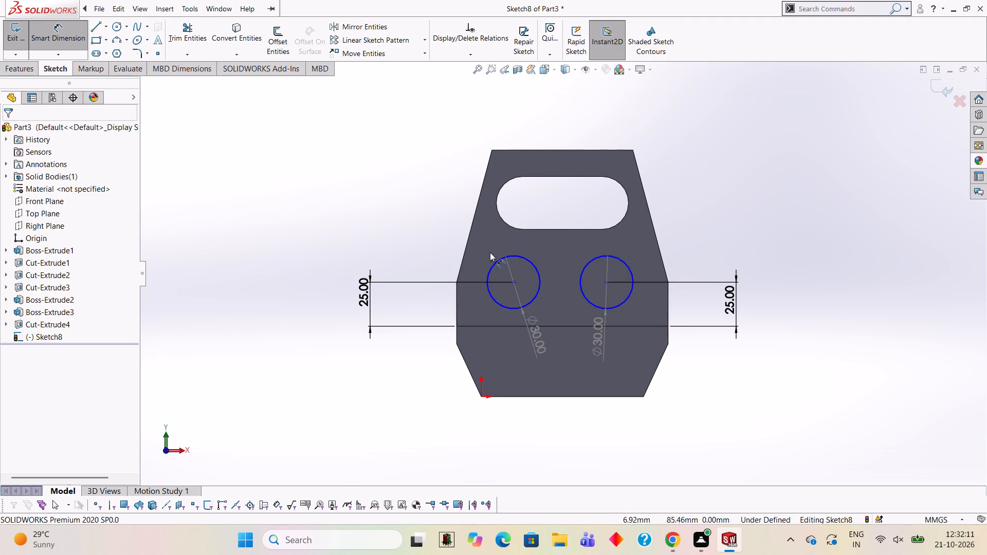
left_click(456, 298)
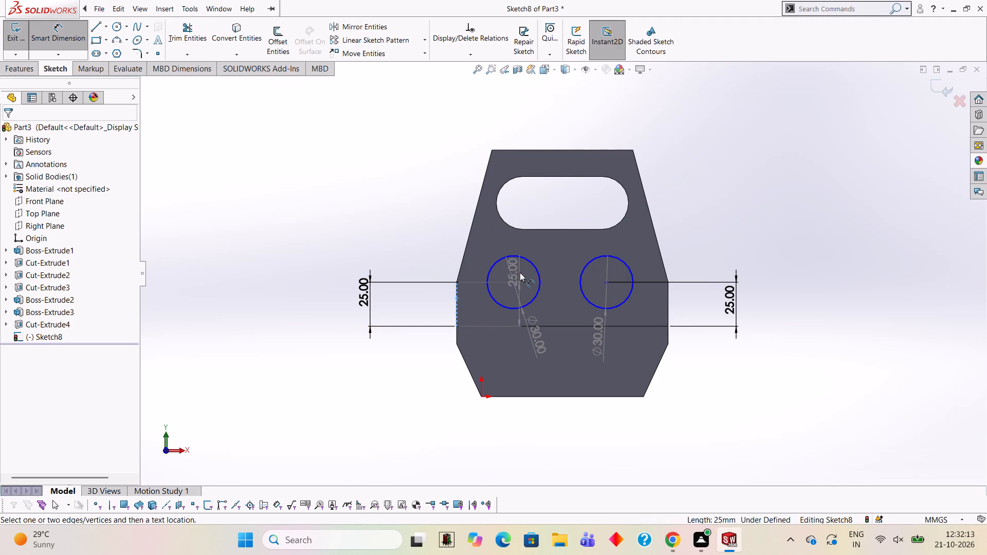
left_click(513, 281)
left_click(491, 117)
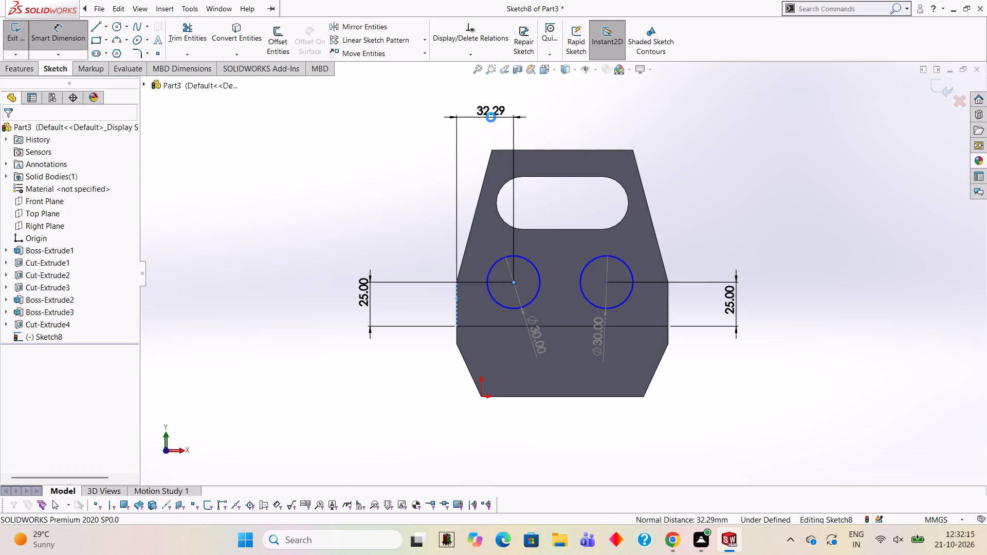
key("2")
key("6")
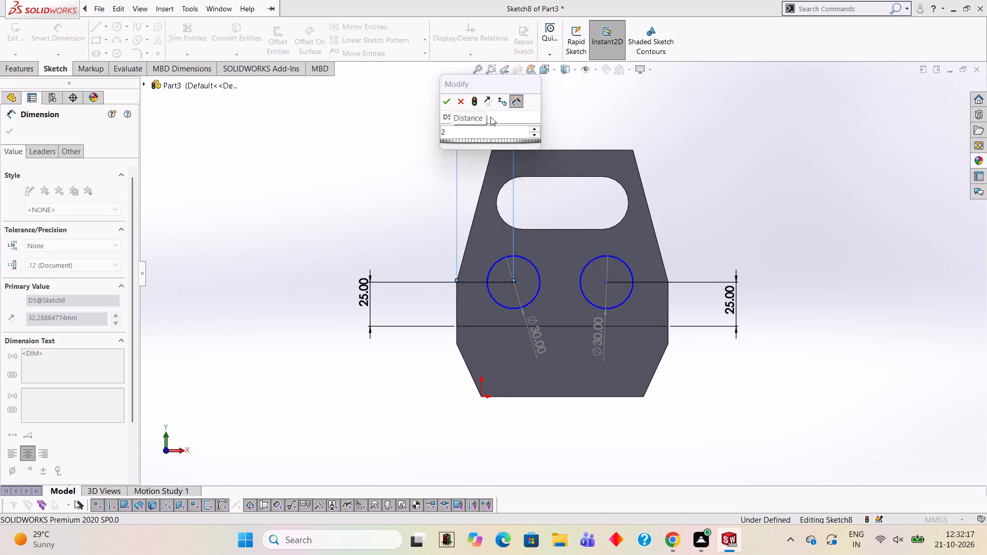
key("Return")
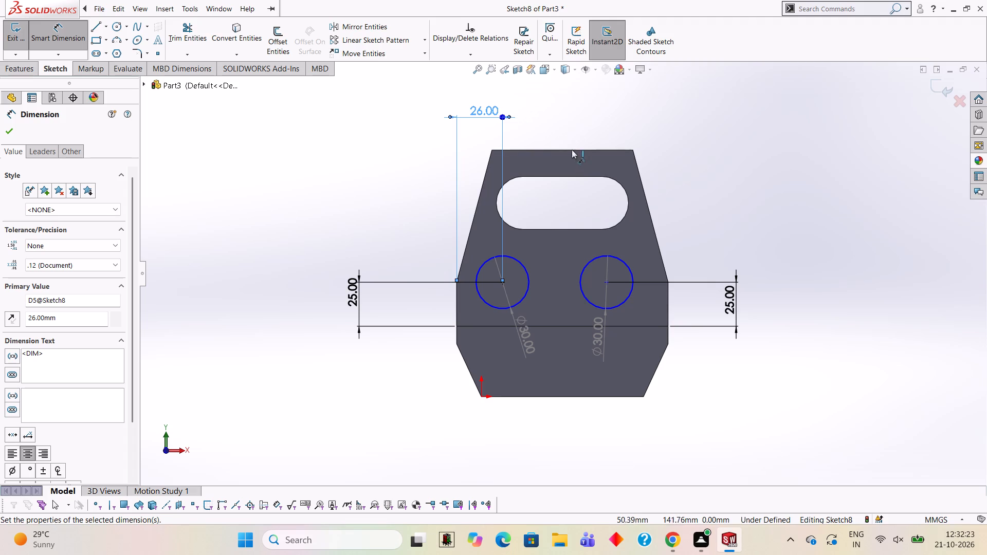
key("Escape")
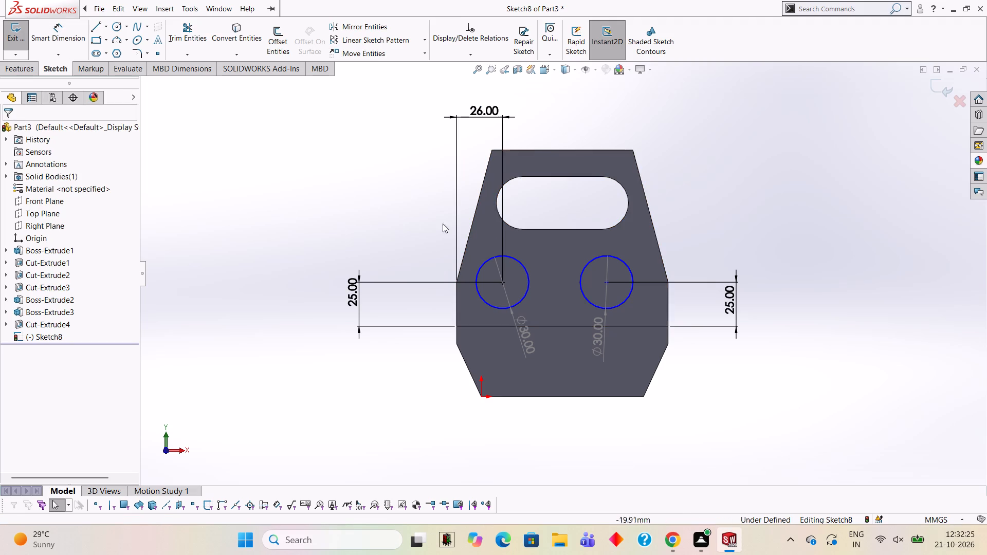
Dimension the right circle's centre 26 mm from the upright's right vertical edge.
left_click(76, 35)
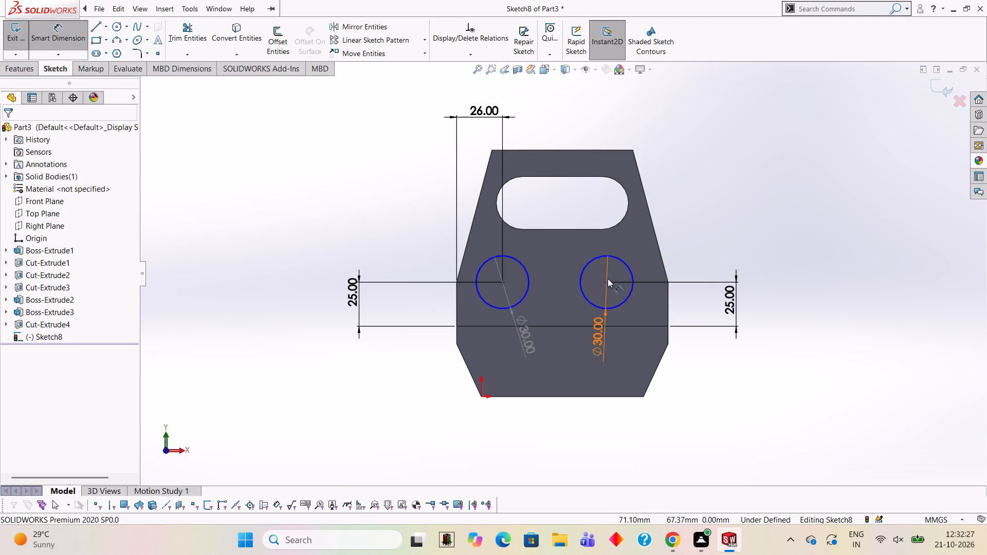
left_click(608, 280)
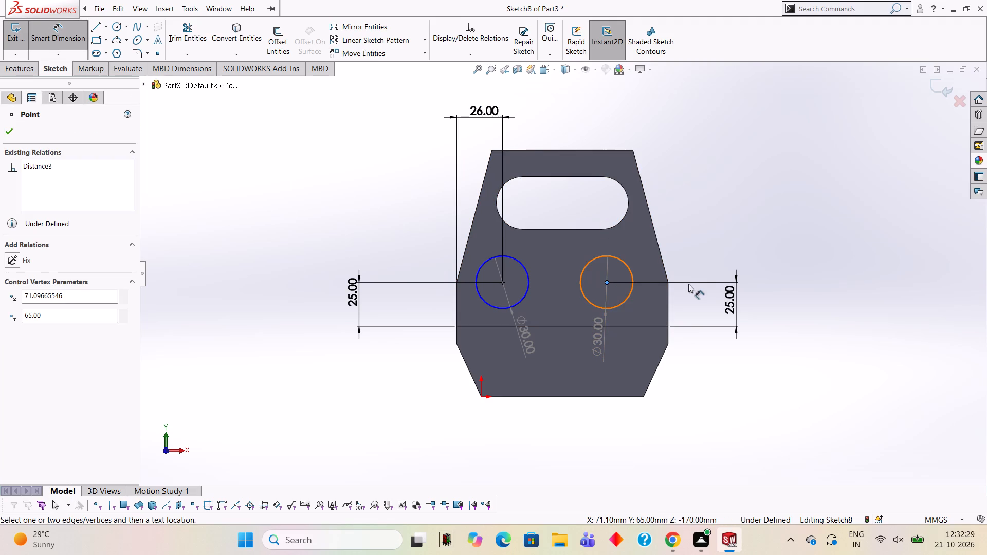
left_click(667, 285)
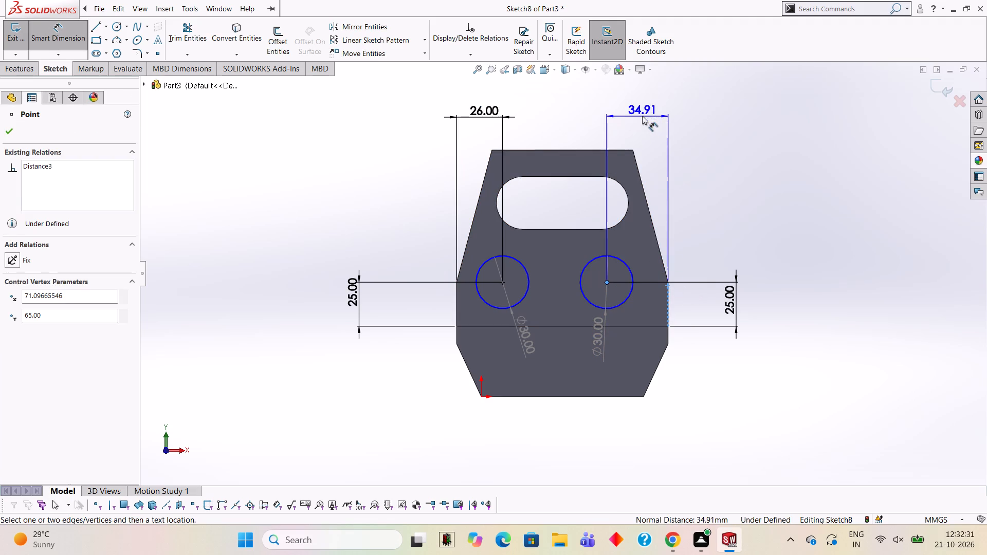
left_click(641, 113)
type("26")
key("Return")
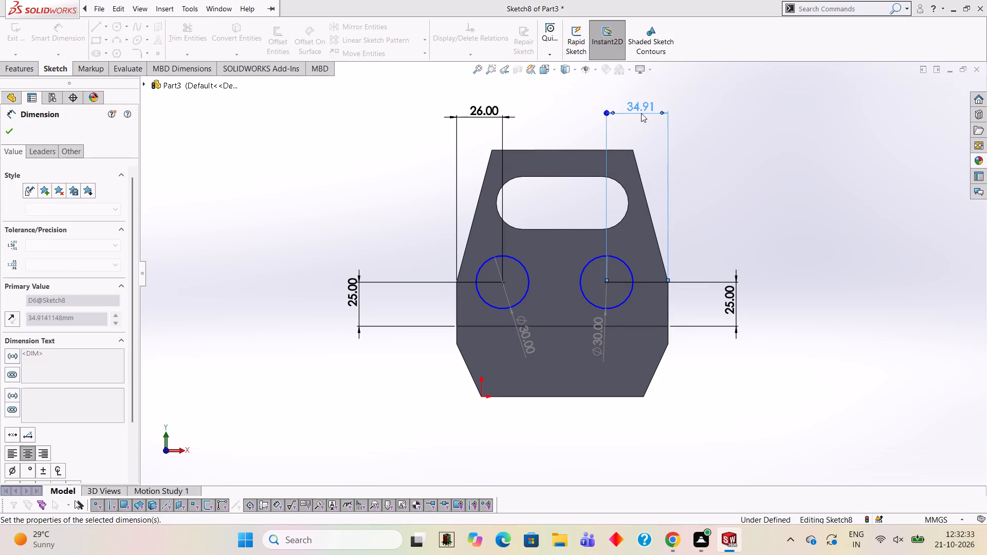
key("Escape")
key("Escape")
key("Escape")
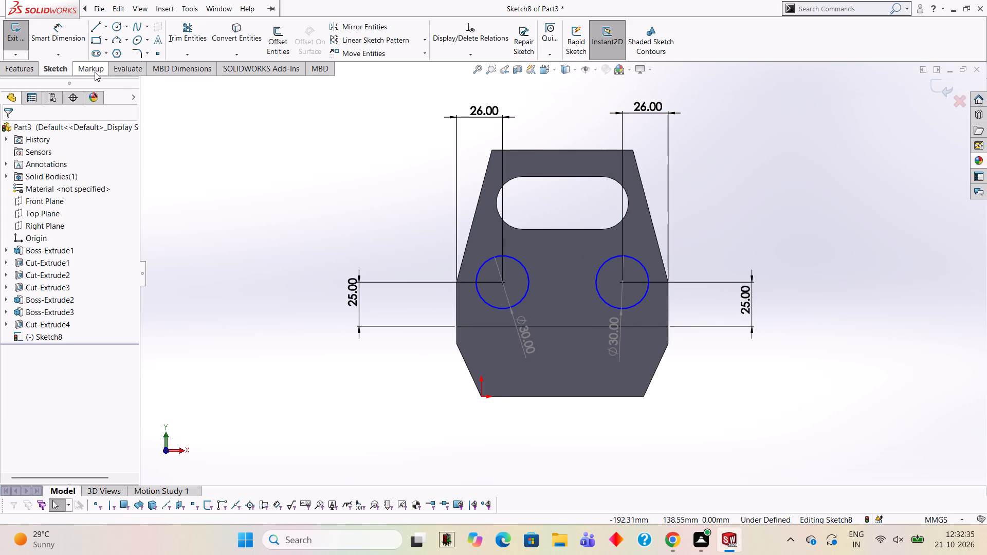
Check the horizontal distance between the two circle centres with a trial dimension.
left_click(74, 40)
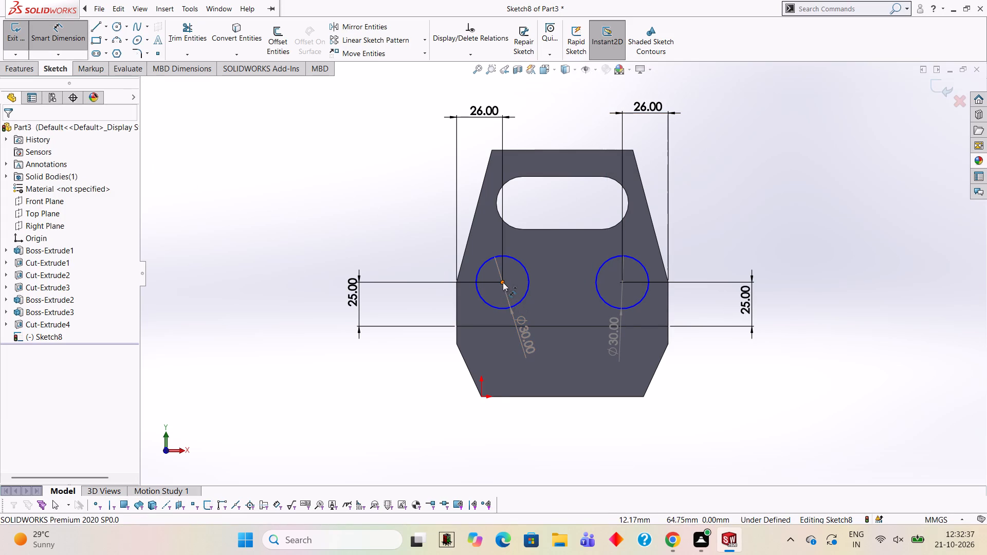
left_click(503, 282)
left_click(622, 281)
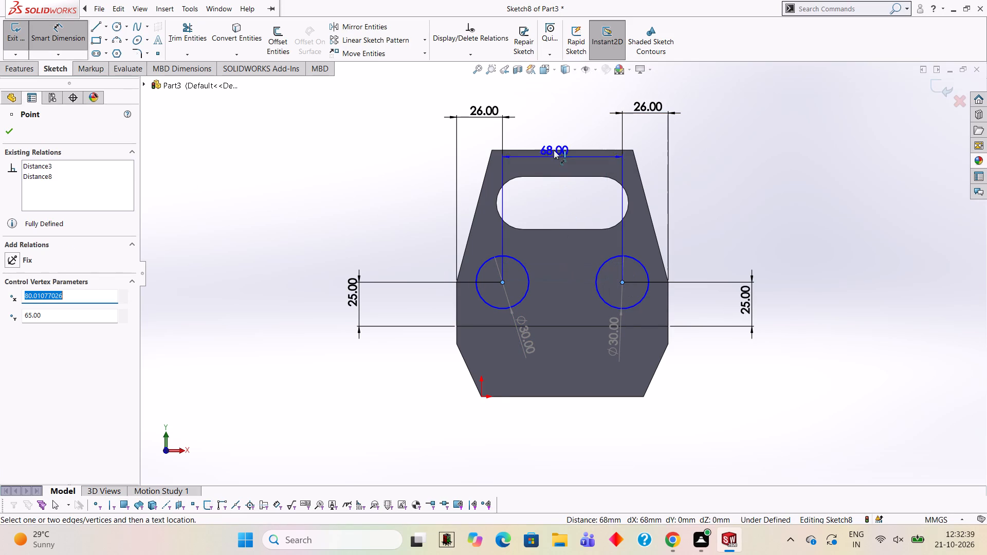
left_click(561, 123)
key("Escape")
key("Escape")
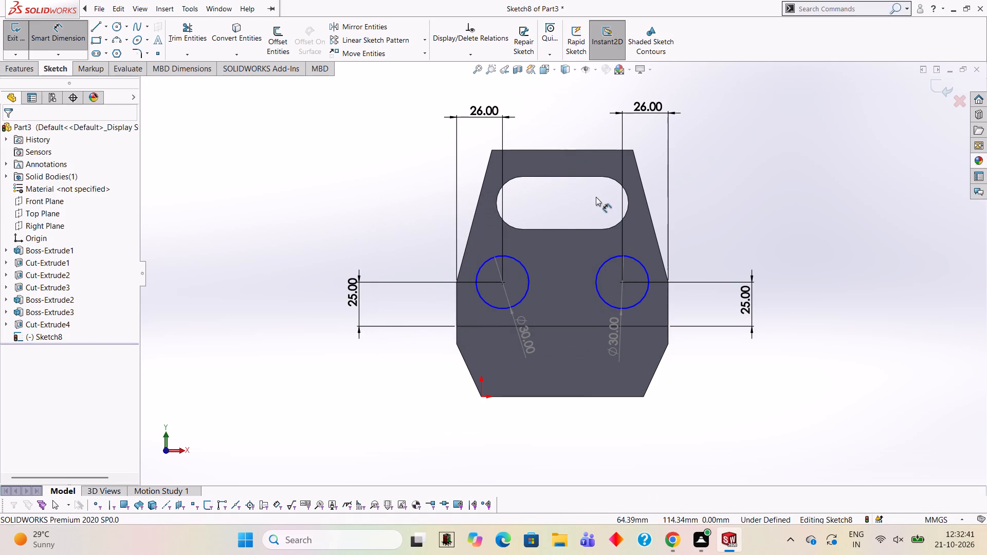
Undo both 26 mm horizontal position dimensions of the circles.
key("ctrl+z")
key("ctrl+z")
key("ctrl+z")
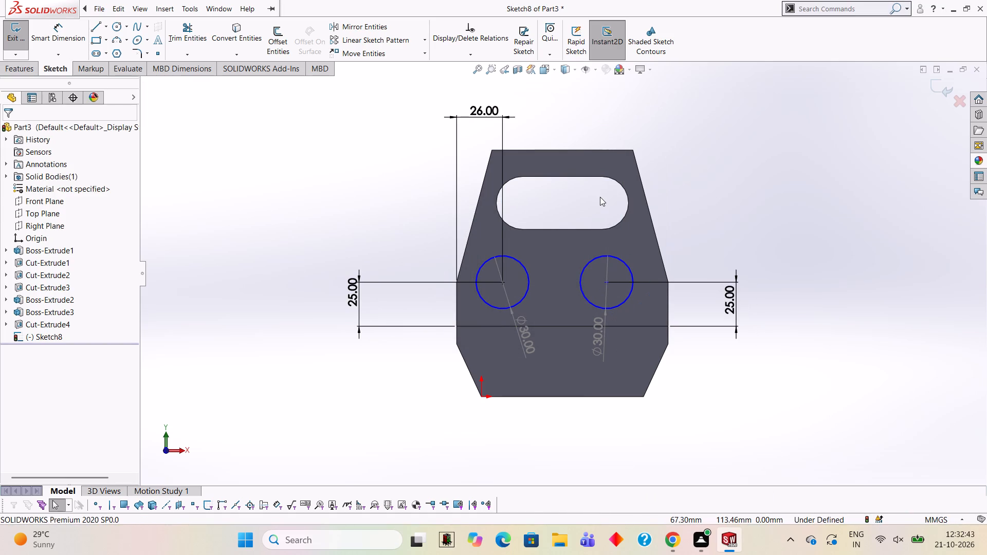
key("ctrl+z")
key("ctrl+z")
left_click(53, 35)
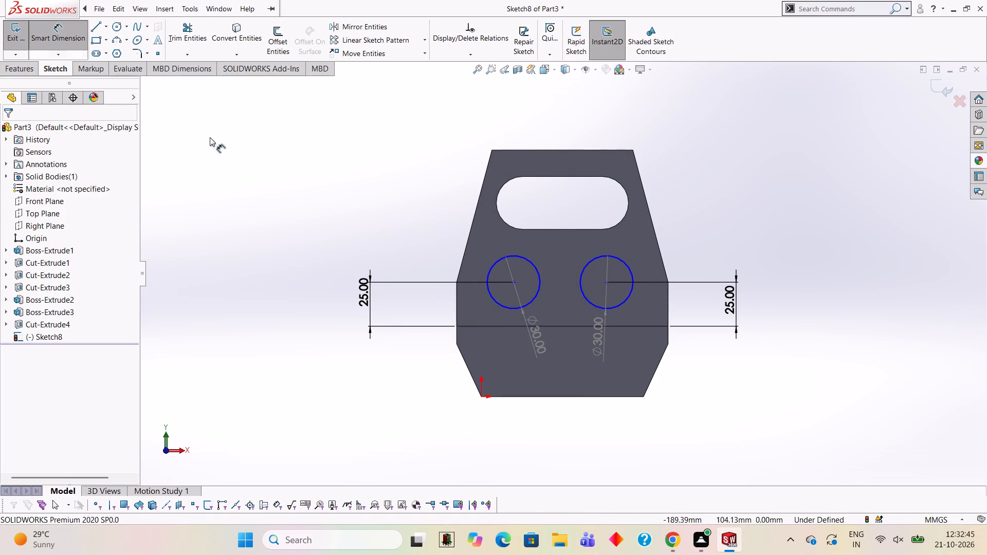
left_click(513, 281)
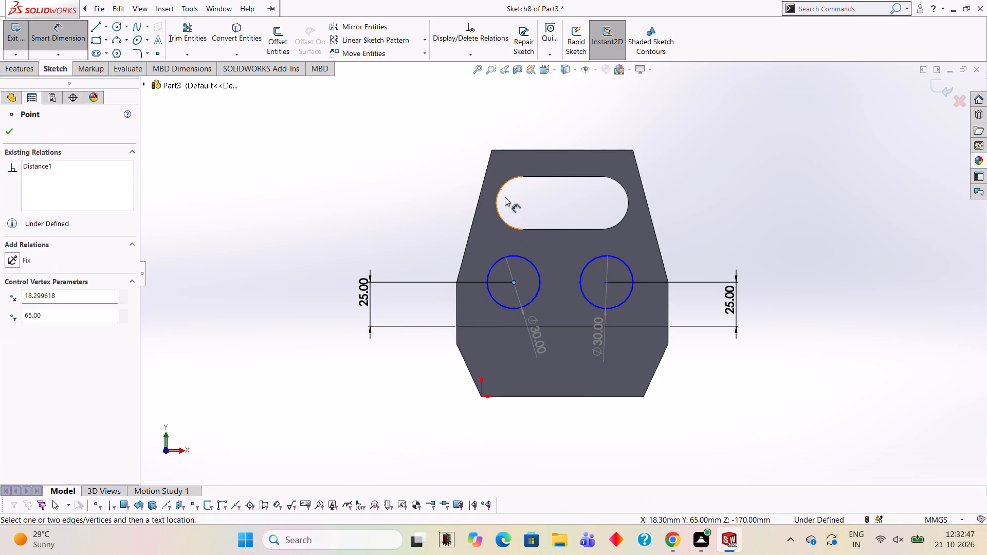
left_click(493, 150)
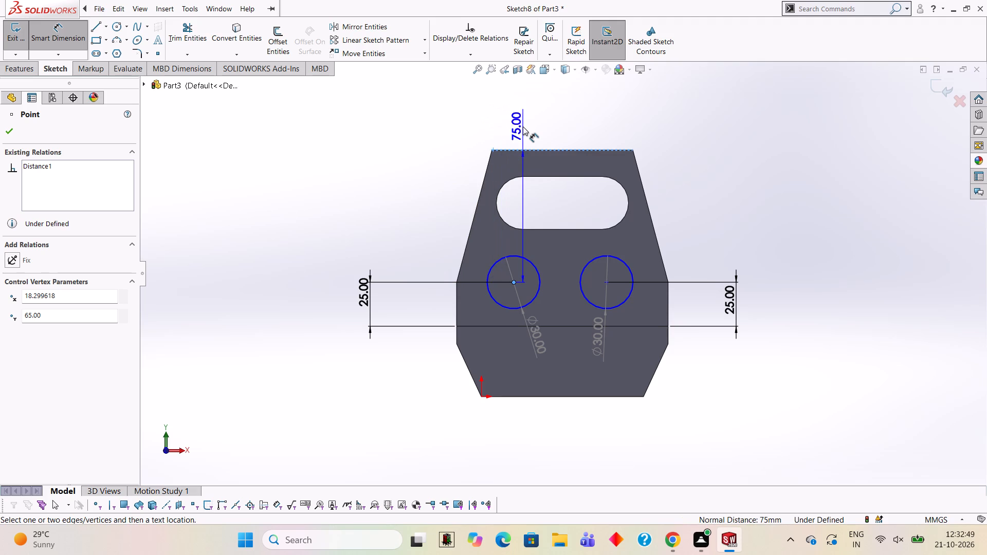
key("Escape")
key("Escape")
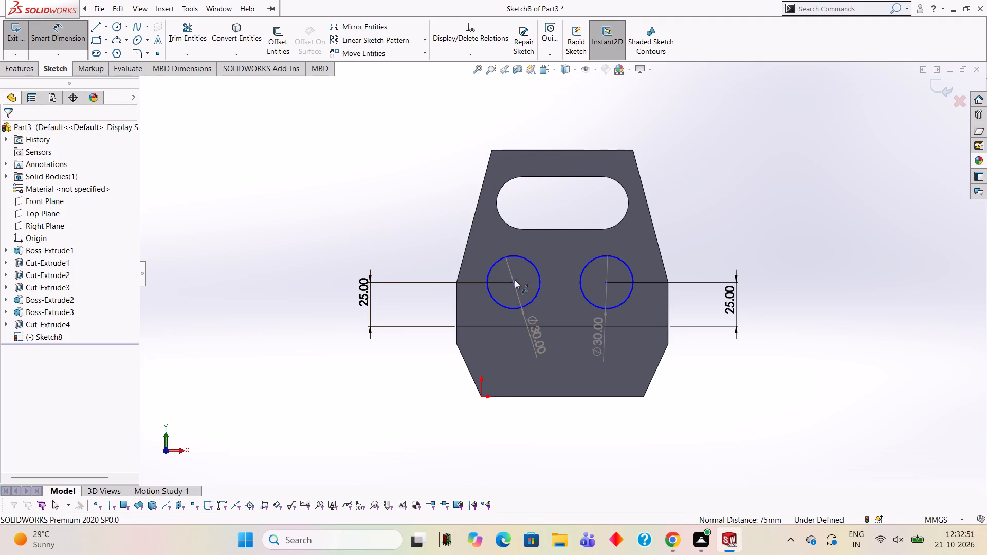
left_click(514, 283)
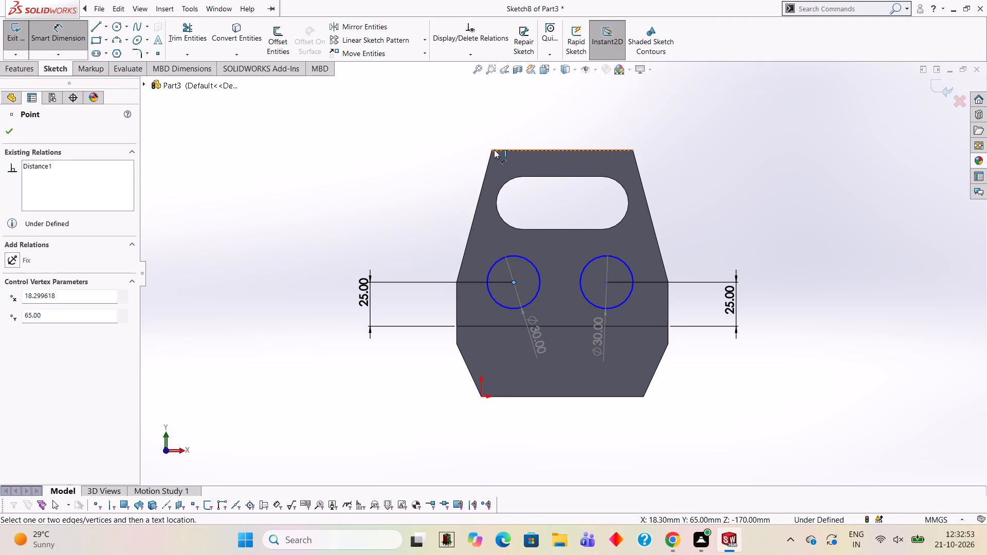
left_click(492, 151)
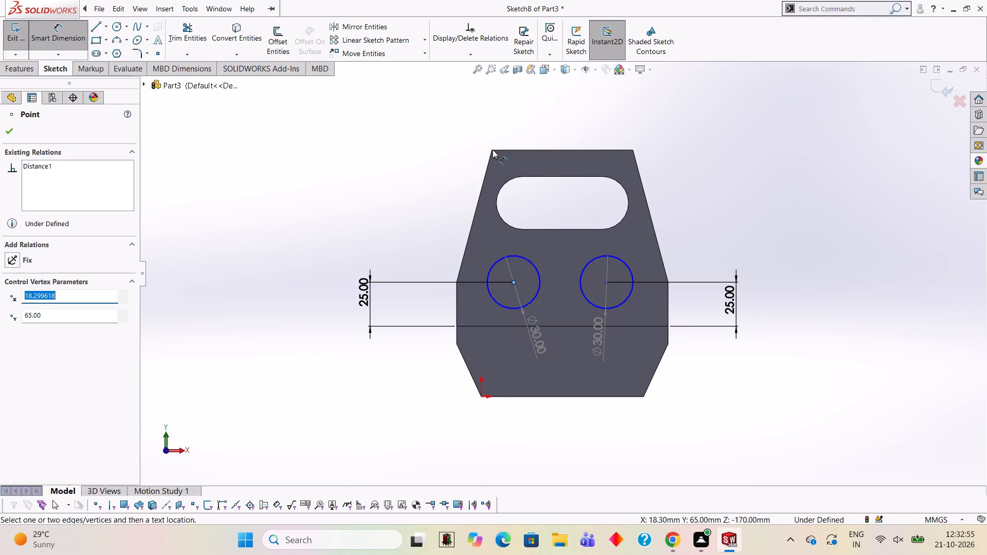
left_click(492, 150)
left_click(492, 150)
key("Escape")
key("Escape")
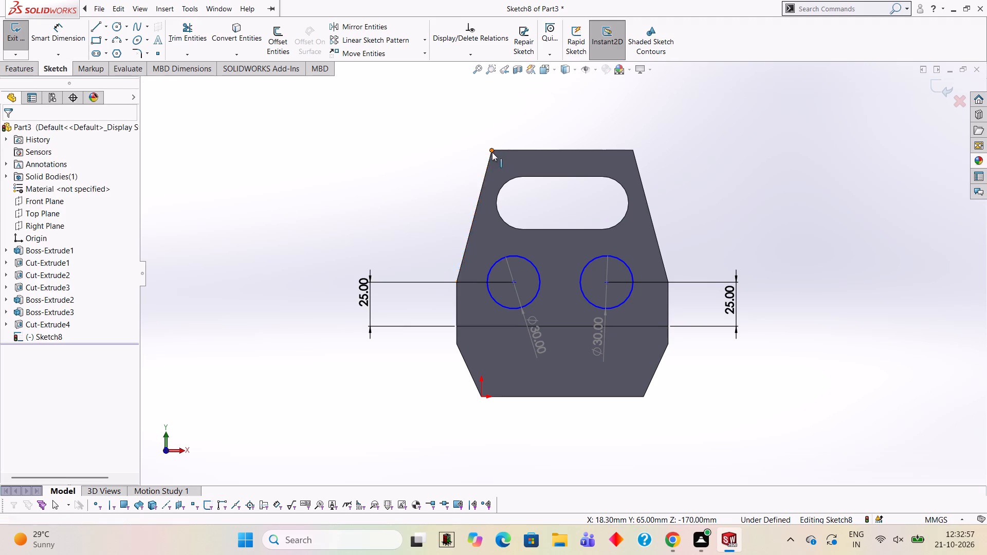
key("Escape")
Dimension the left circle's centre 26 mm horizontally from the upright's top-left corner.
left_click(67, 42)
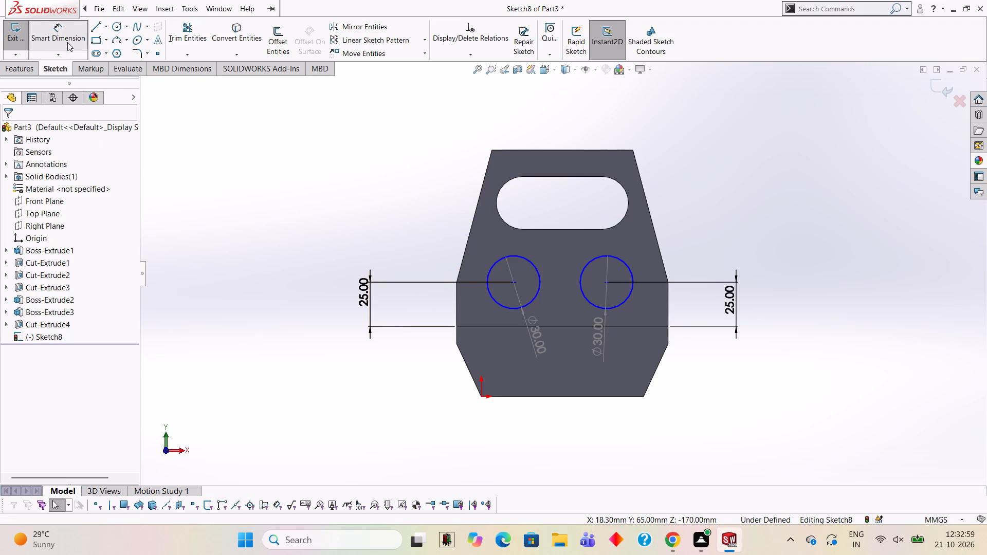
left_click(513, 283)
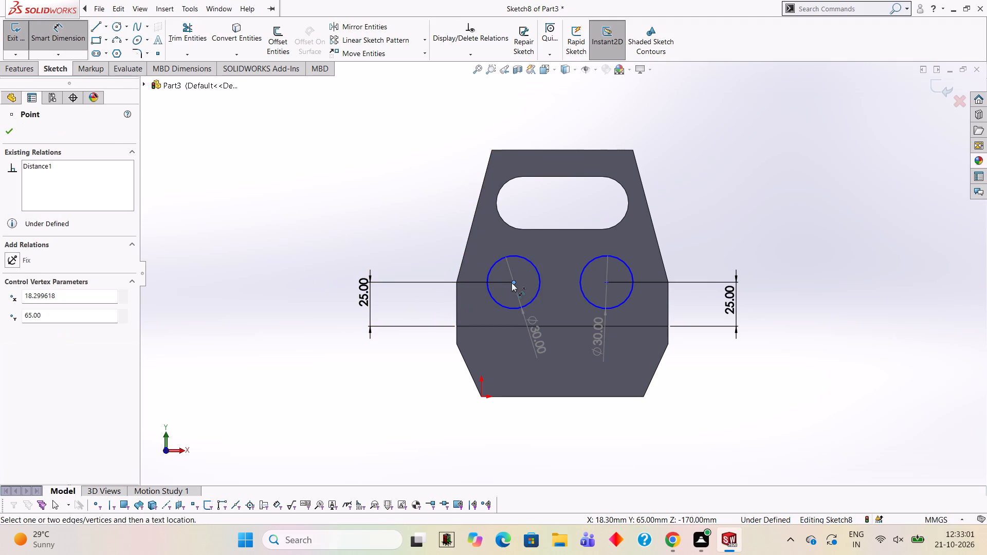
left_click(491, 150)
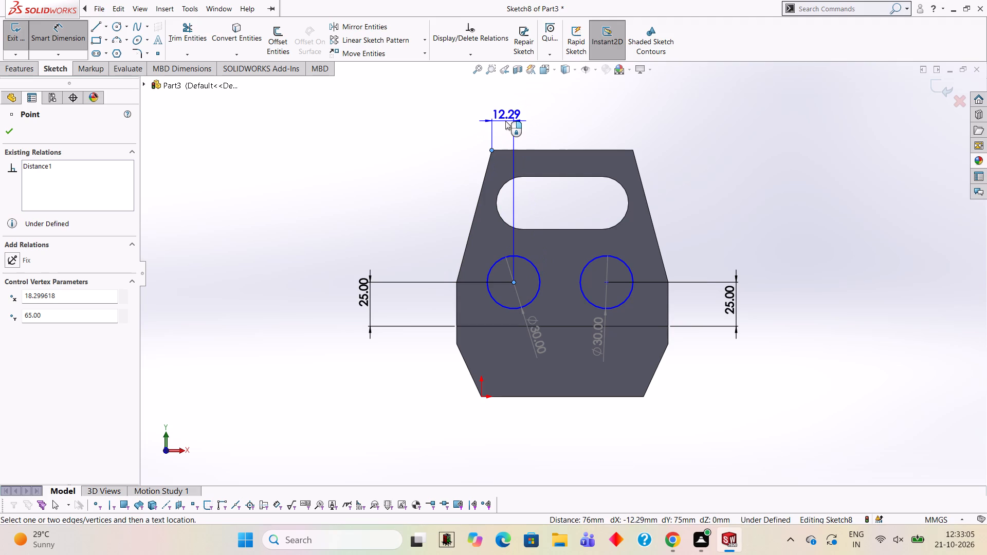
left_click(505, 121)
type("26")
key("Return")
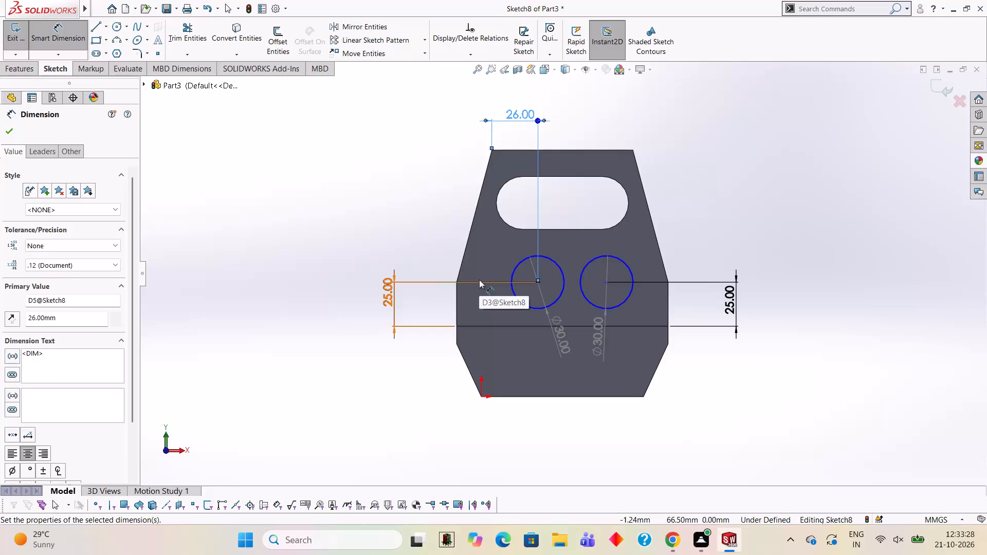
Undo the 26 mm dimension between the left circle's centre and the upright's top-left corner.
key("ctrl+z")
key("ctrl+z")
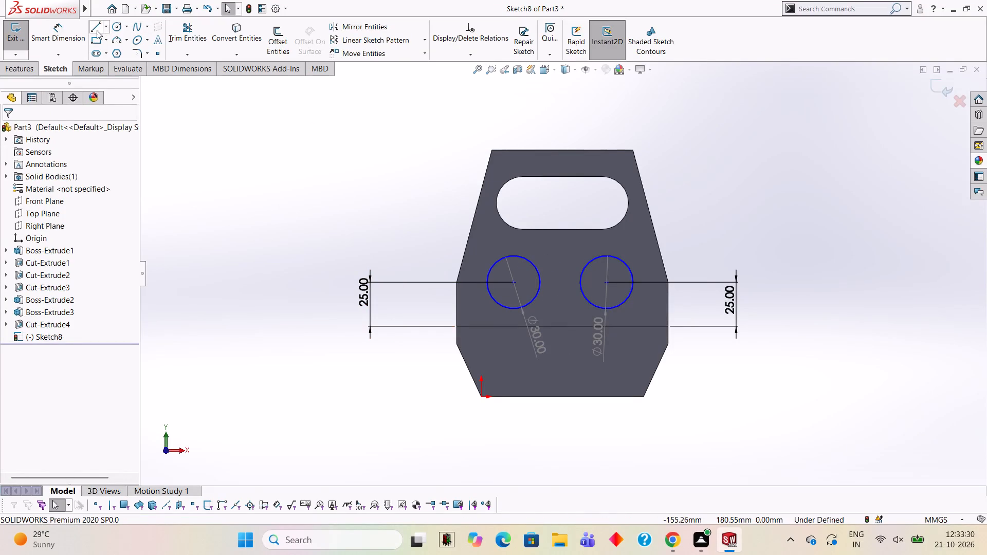
Dimension the horizontal distance between the two circle centres as 52 mm.
left_click(72, 37)
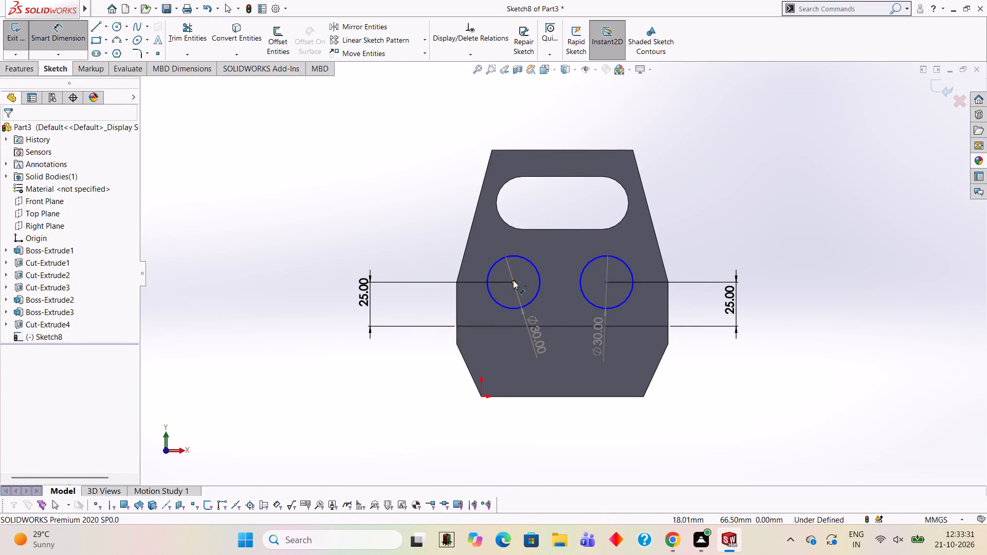
left_click(514, 281)
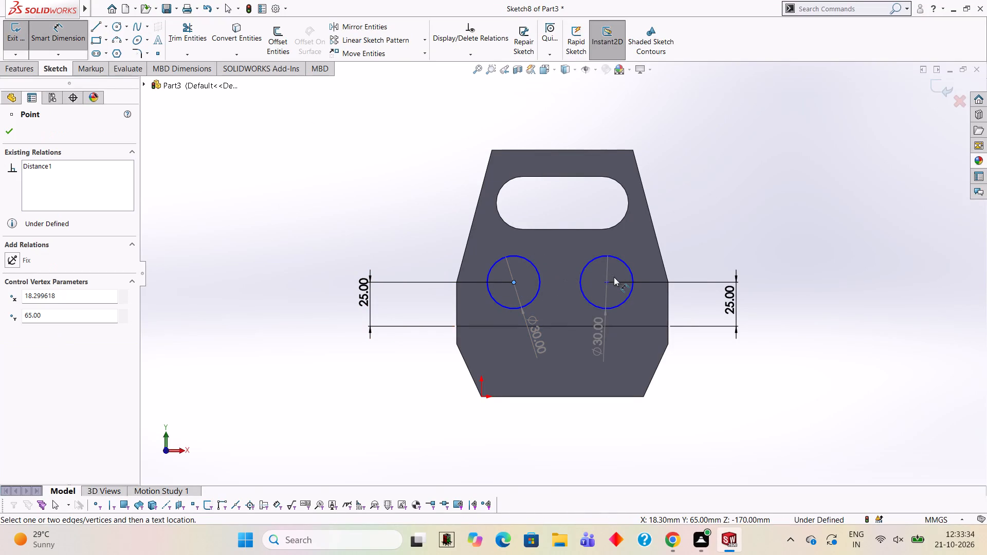
left_click(606, 284)
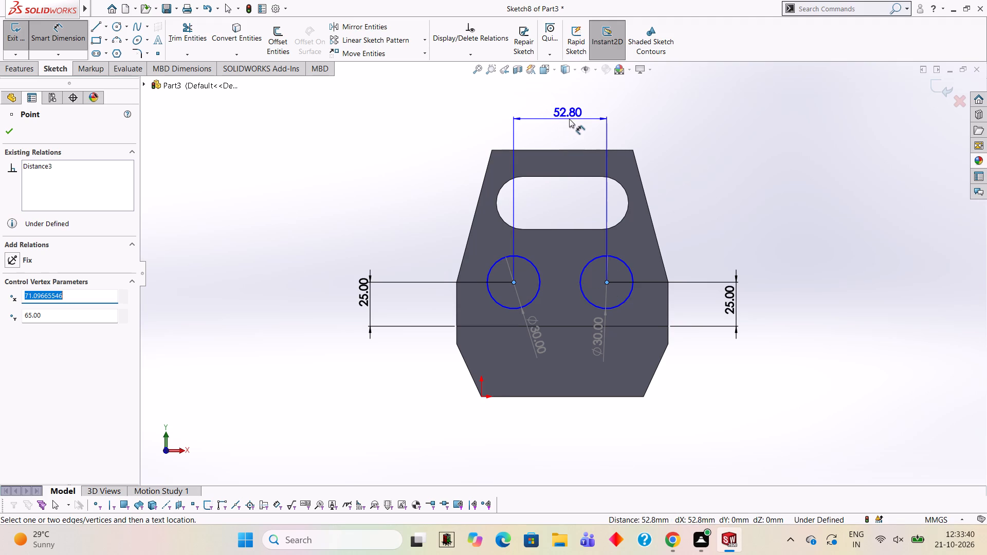
left_click(569, 119)
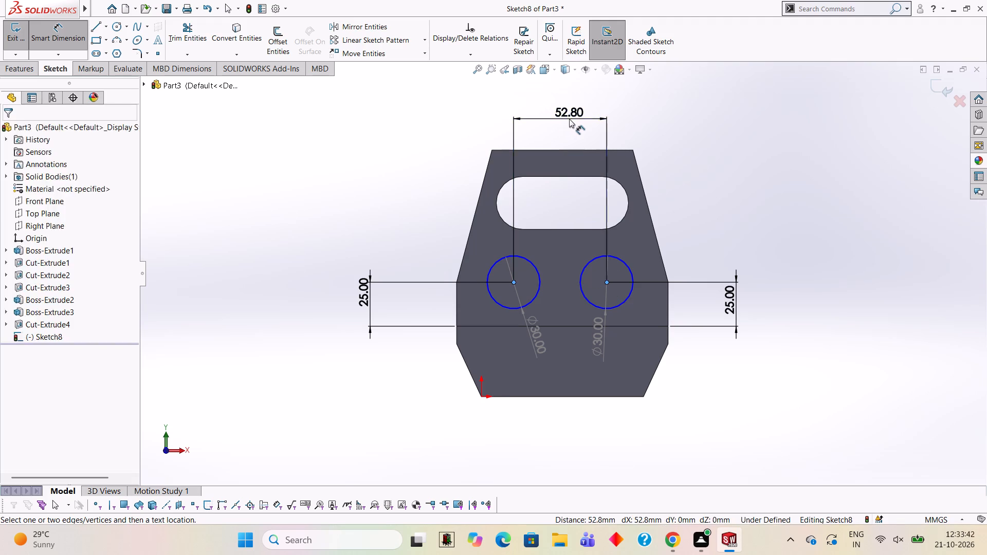
type("52")
key("Return")
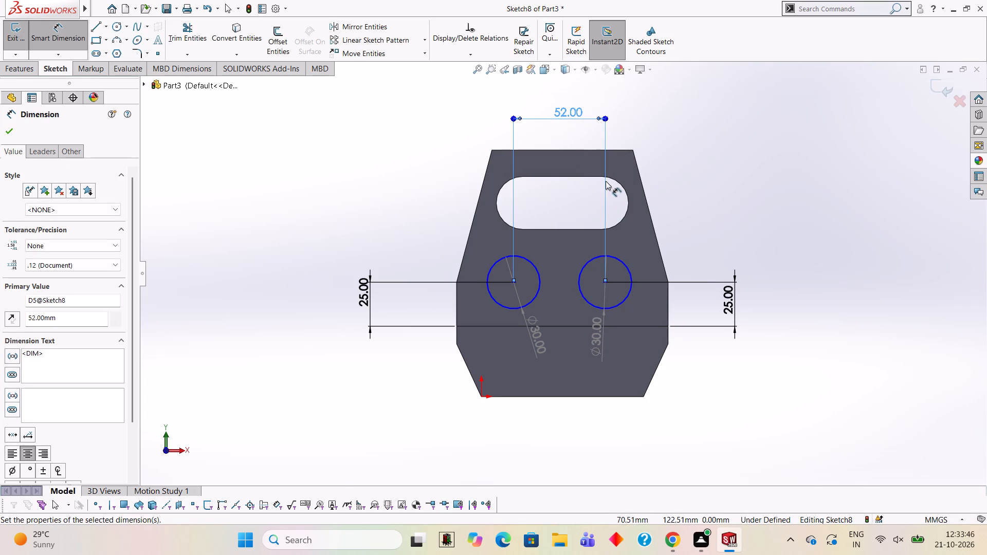
key("Escape")
key("Escape")
key("Escape")
key("Escape")
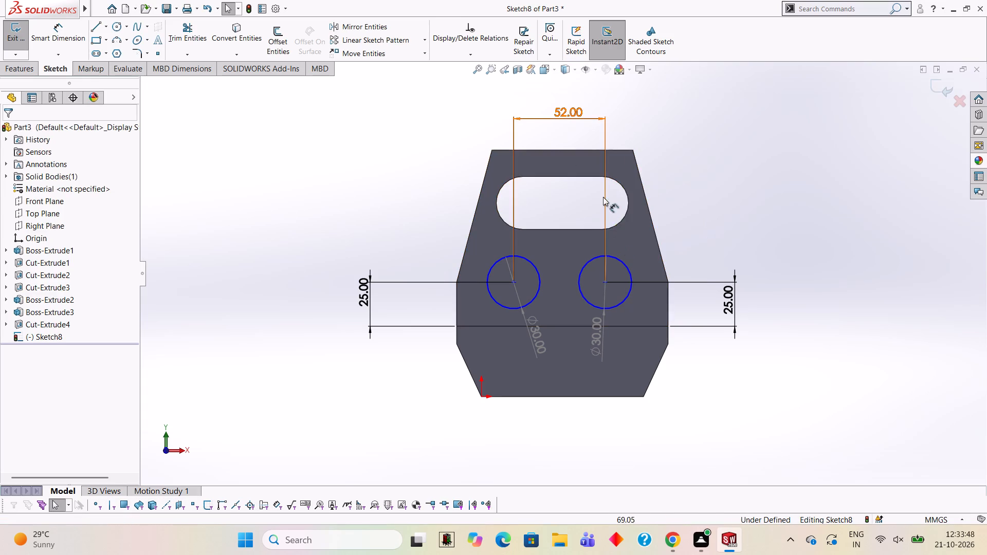
Cut-extrude the two 30 mm circles through the upright with a blind depth of 120 mm.
left_click(34, 69)
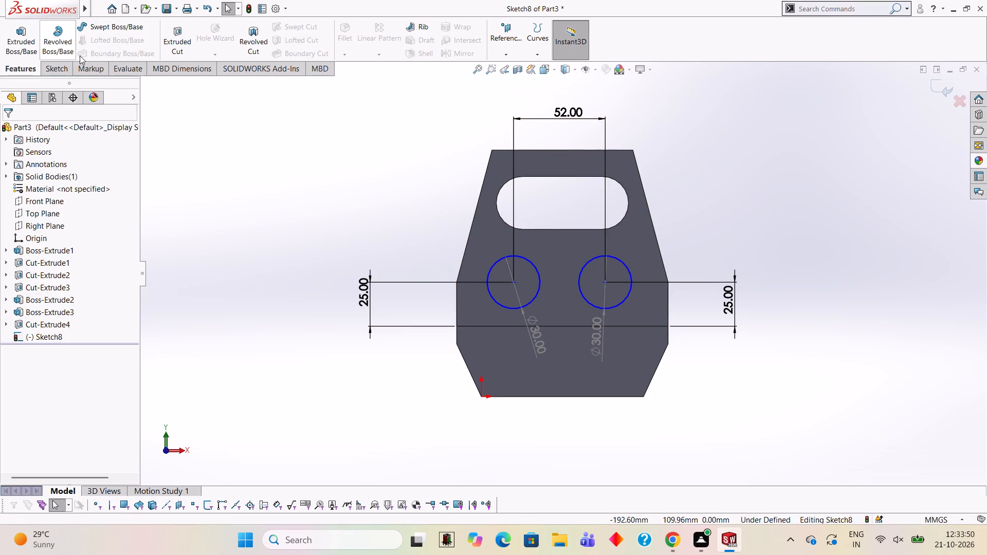
left_click(175, 39)
middle_click_drag(351, 145, 371, 184)
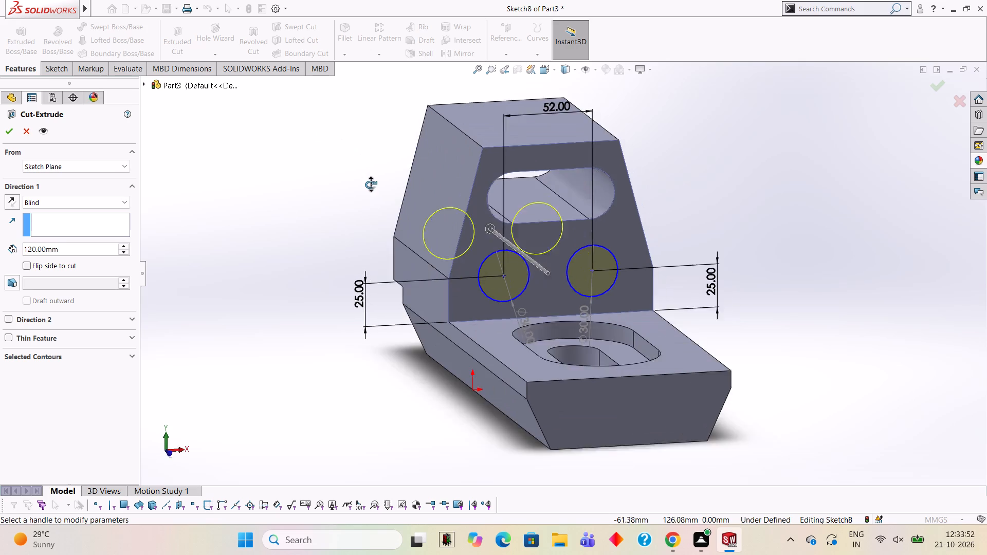
middle_click_drag(371, 184, 385, 215)
left_click(7, 127)
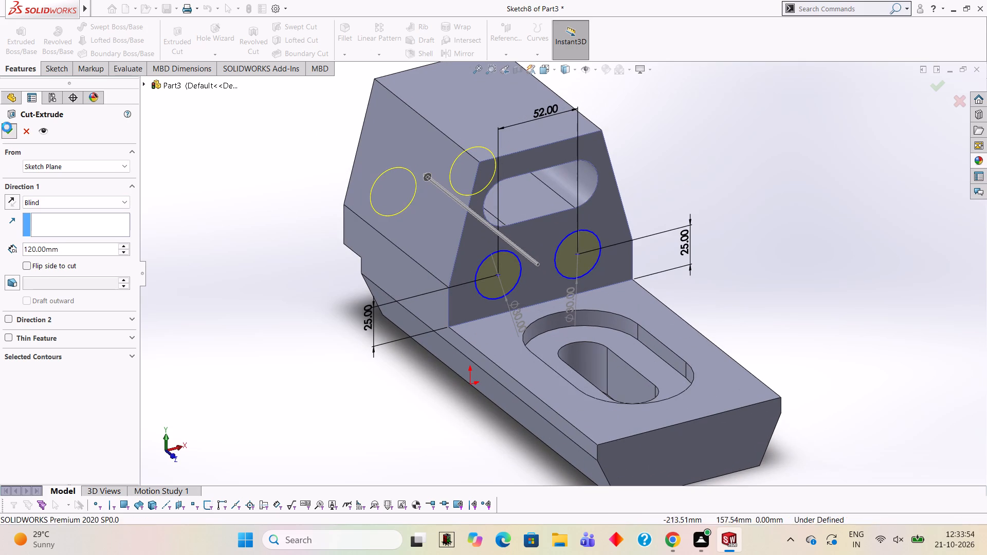
left_click(216, 140)
Examine the model in 3D, focusing on the upright with its slot and two round holes.
scroll(344, 195, "up", 4)
middle_click_drag(476, 209, 400, 184)
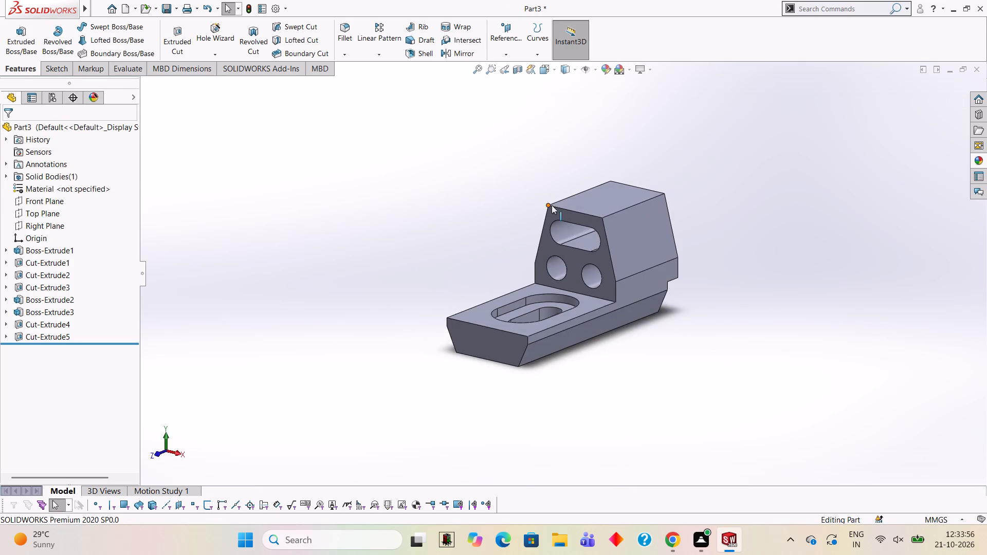
scroll(554, 211, "down", 3)
scroll(653, 235, "up", 3)
scroll(633, 329, "down", 3)
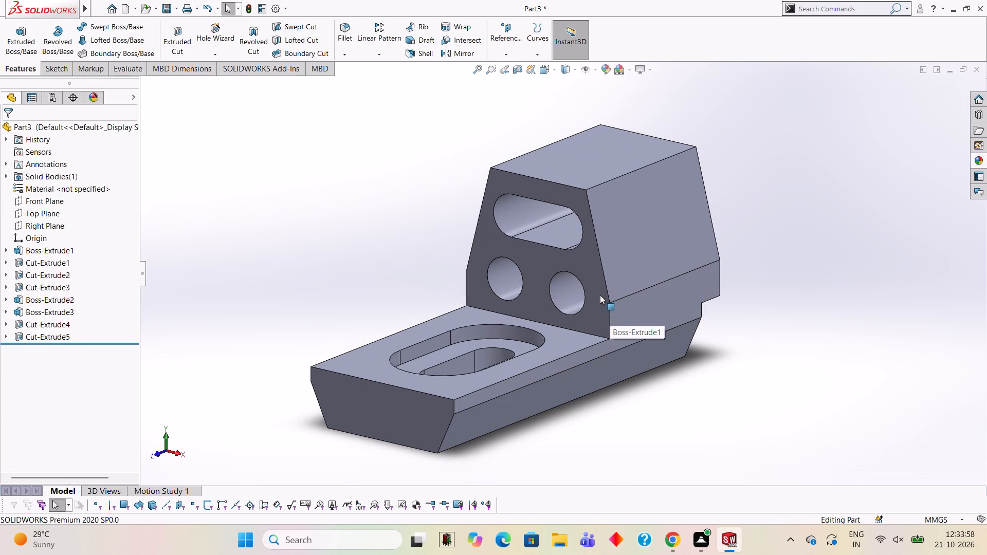
scroll(587, 251, "down", 1)
scroll(586, 263, "up", 1)
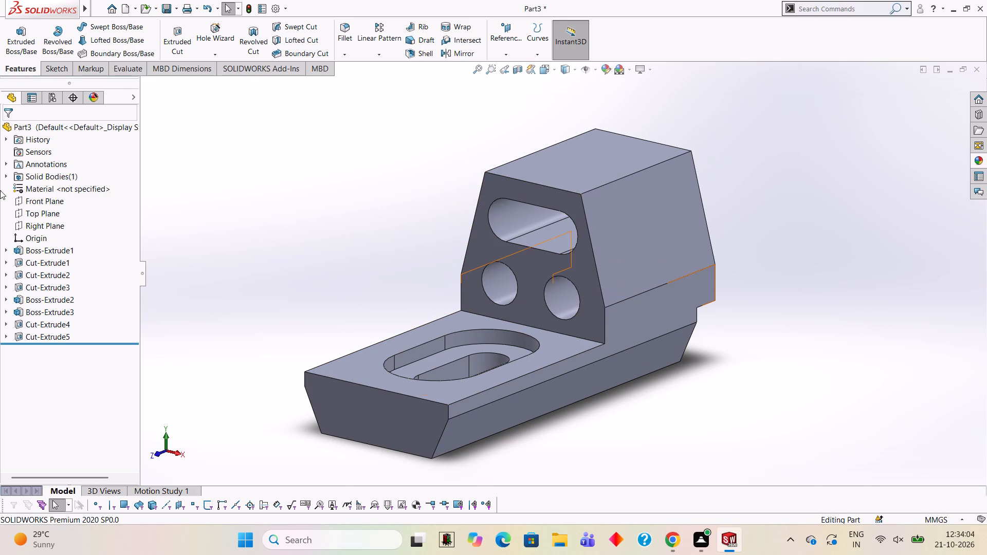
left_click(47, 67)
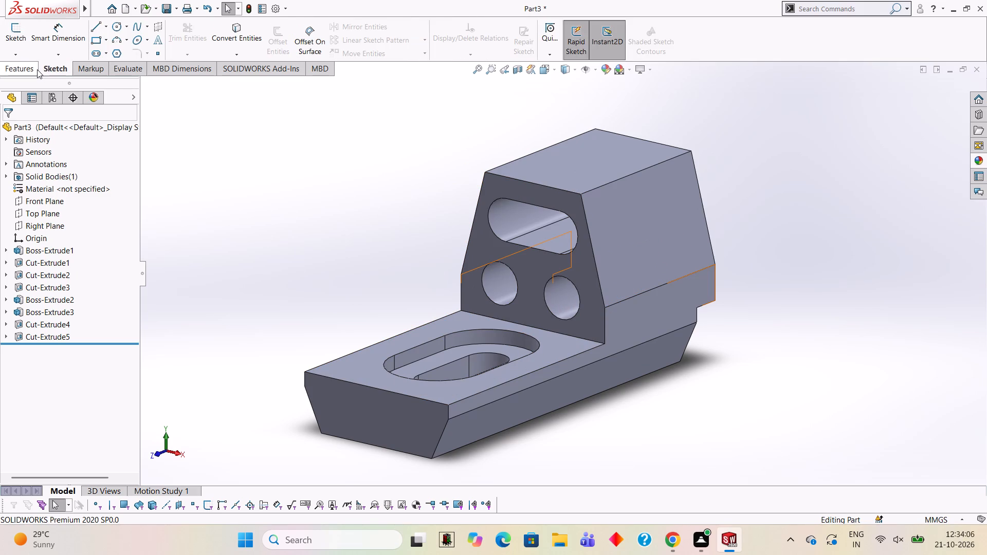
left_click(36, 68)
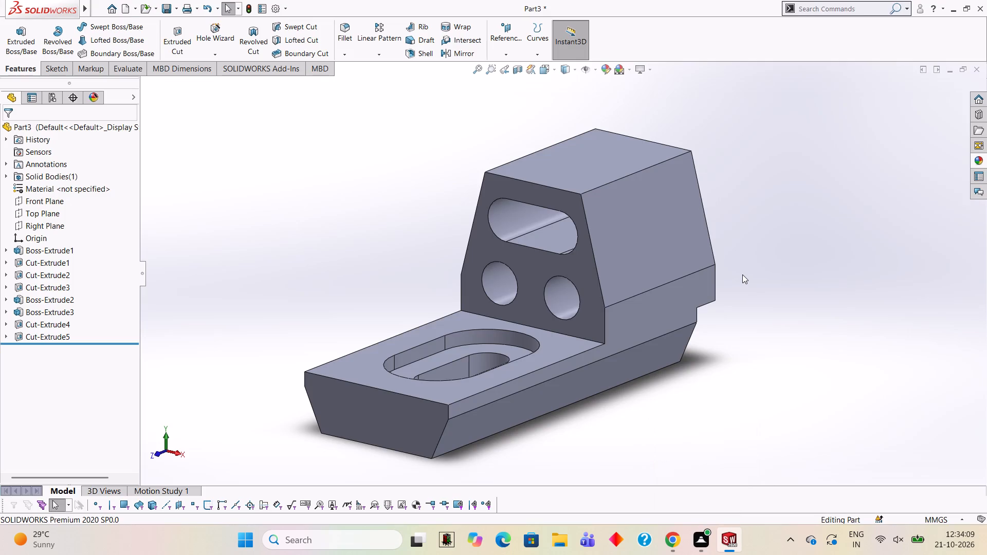
Apply a yellow solid appearance to the whole part.
left_click(972, 164)
left_click_drag(882, 272, 523, 310)
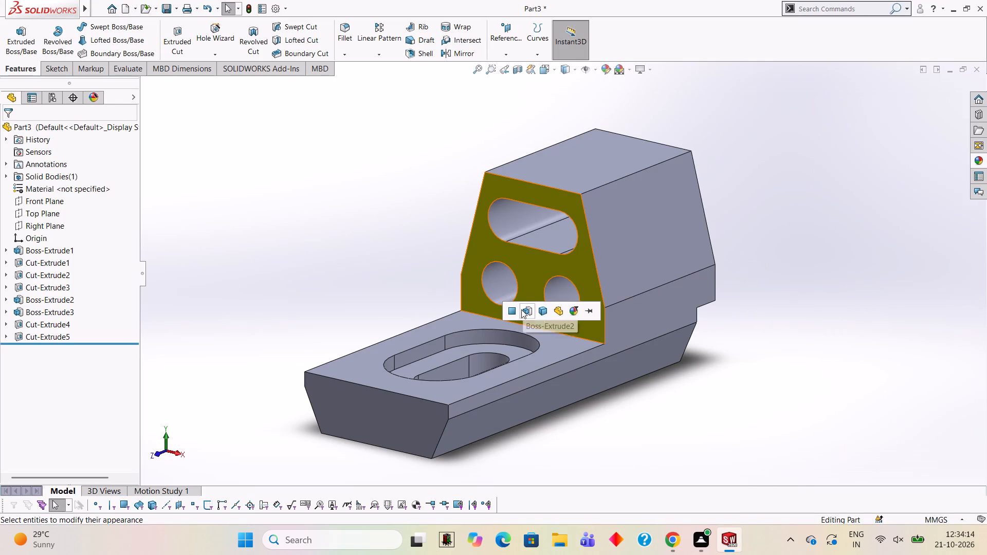
left_click(557, 309)
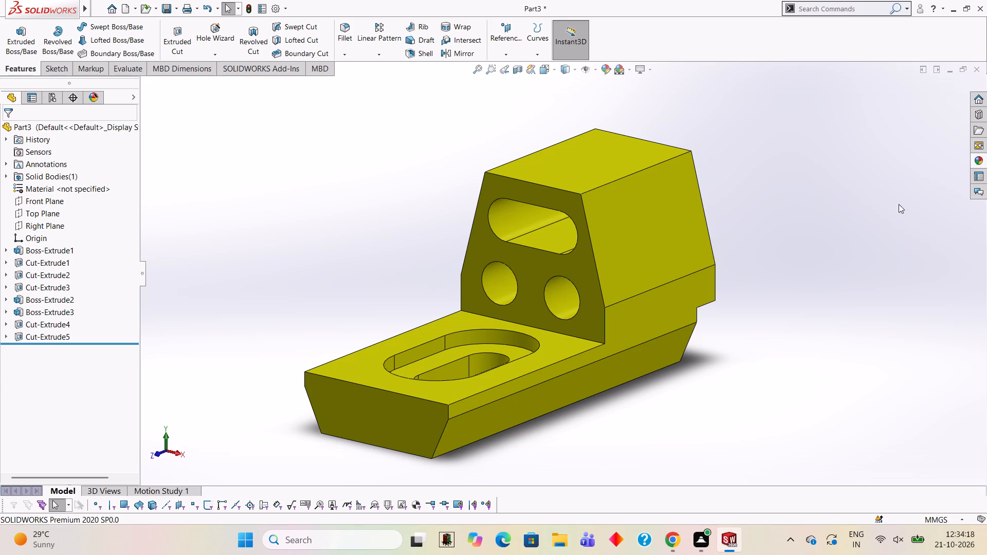
Apply the Blue solid appearance to the slot cut feature in the upright.
left_click(976, 160)
scroll(888, 358, "down", 1)
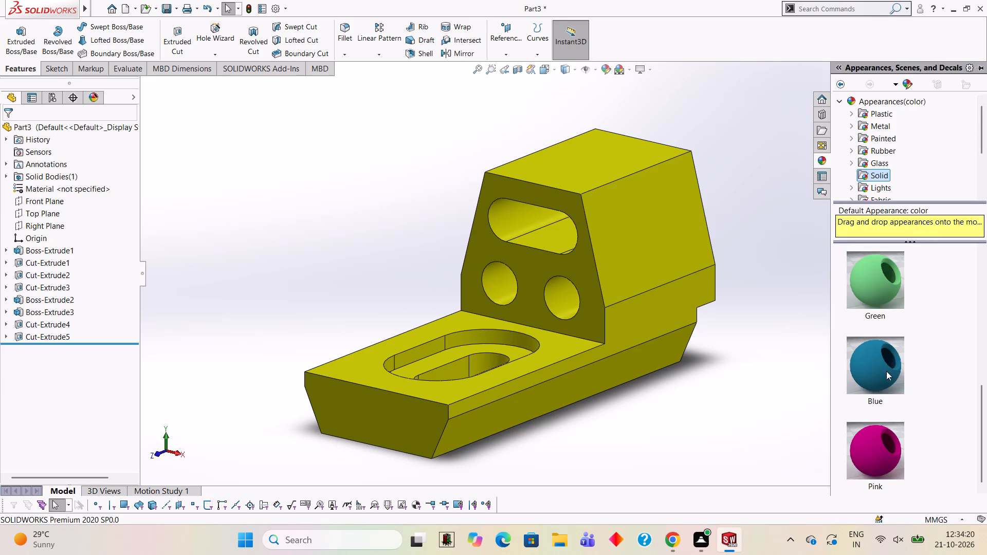
left_click_drag(879, 357, 544, 213)
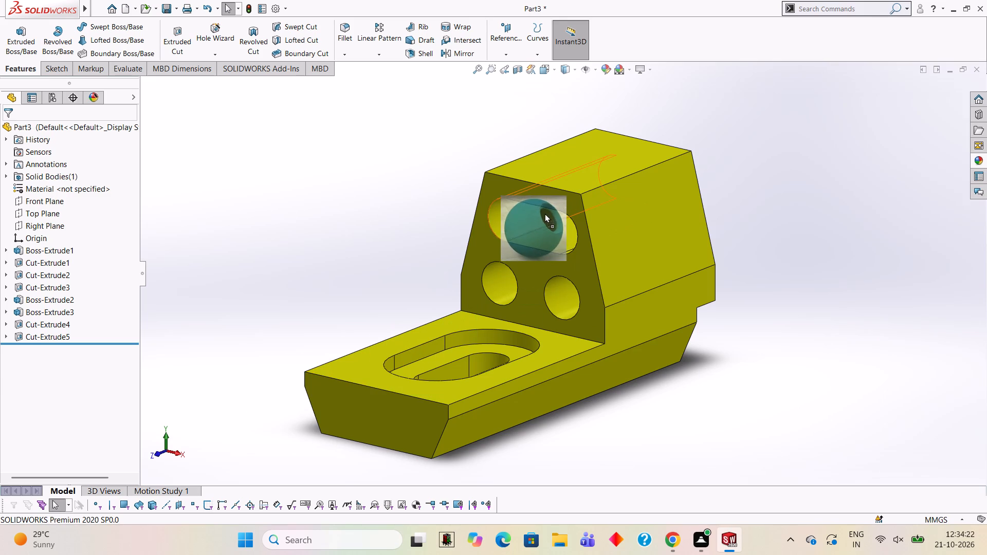
left_click_drag(544, 213, 526, 210)
left_click(509, 205)
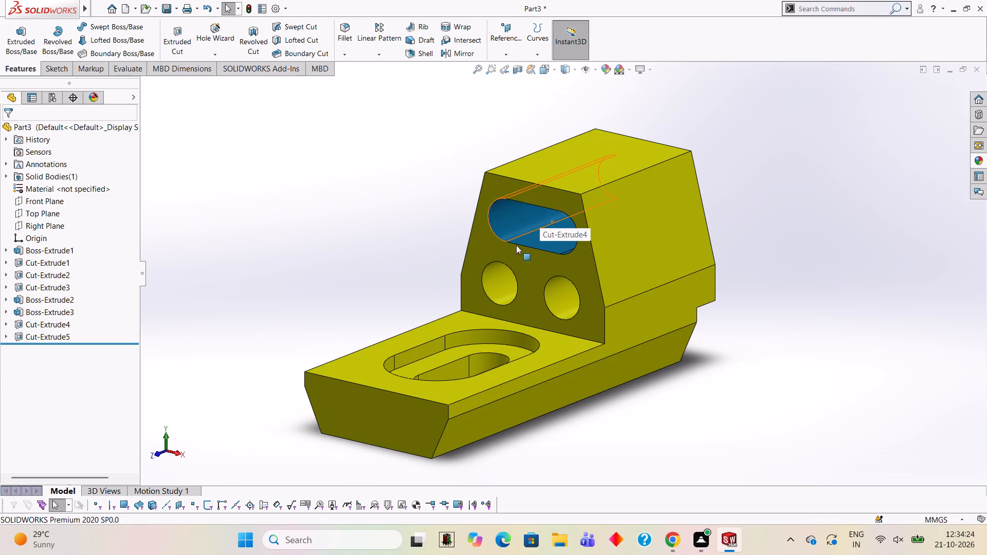
Apply the Blue solid appearance to the cut feature of the two round holes.
left_click(981, 155)
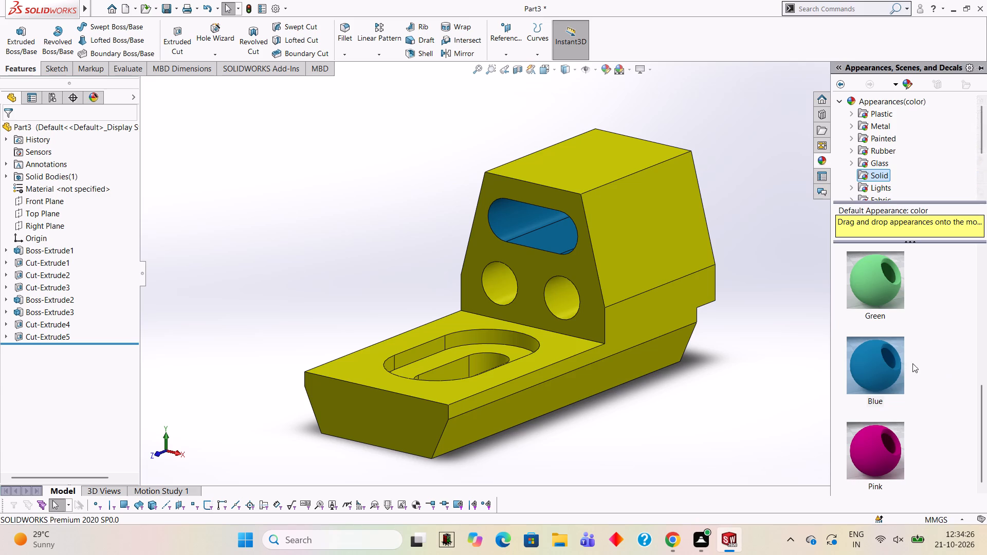
left_click_drag(887, 359, 505, 276)
left_click(503, 276)
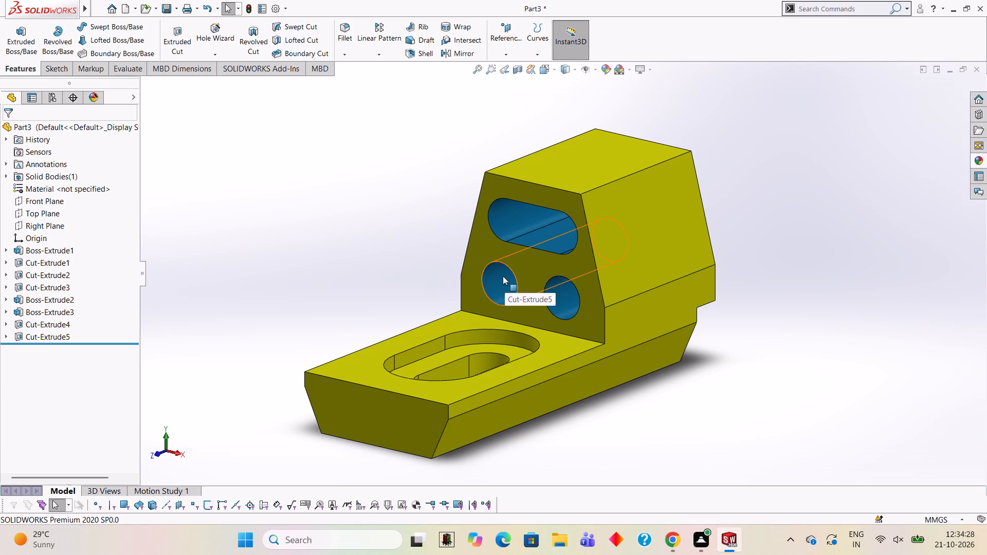
Apply the Blue solid appearance to the inner through-slot cut feature in the base.
left_click(979, 157)
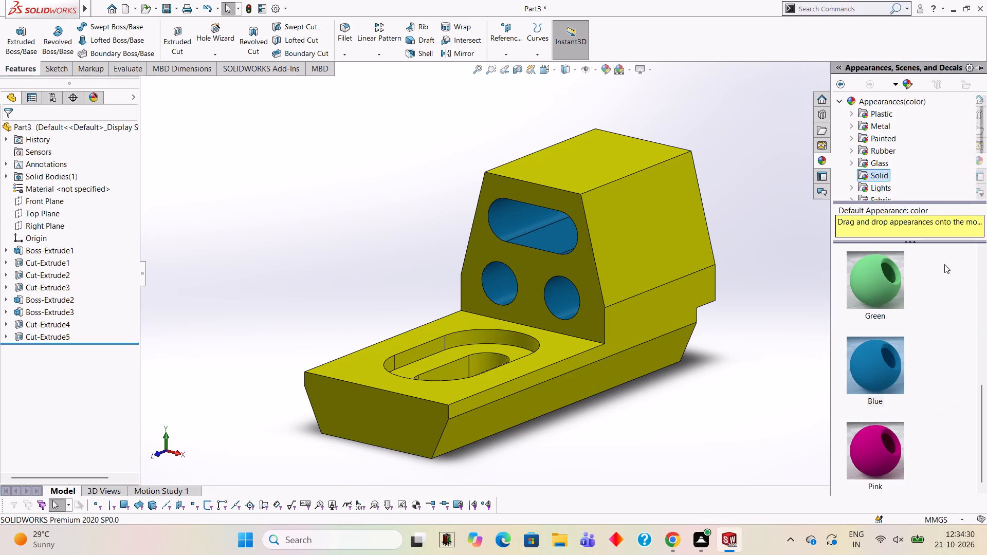
left_click_drag(875, 375, 447, 372)
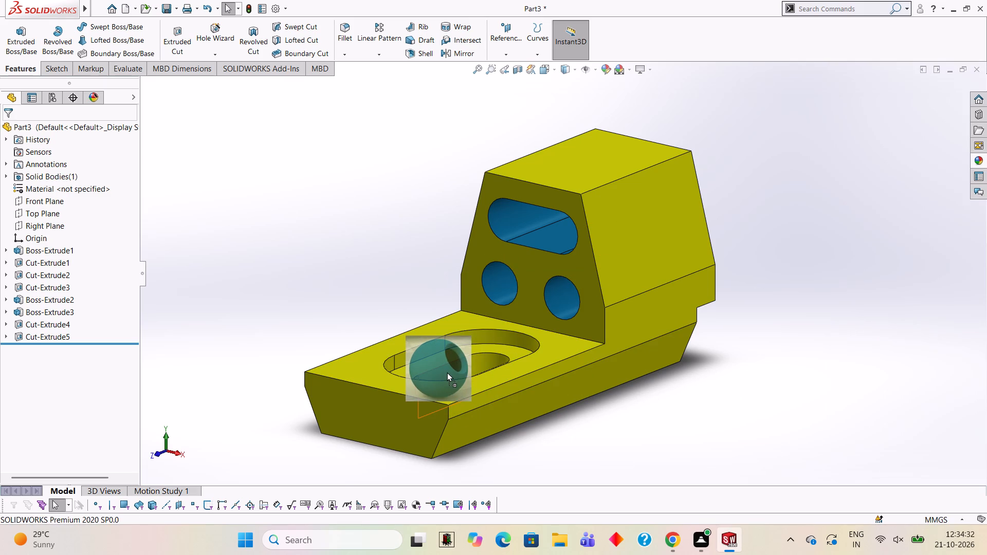
left_click_drag(447, 372, 458, 357)
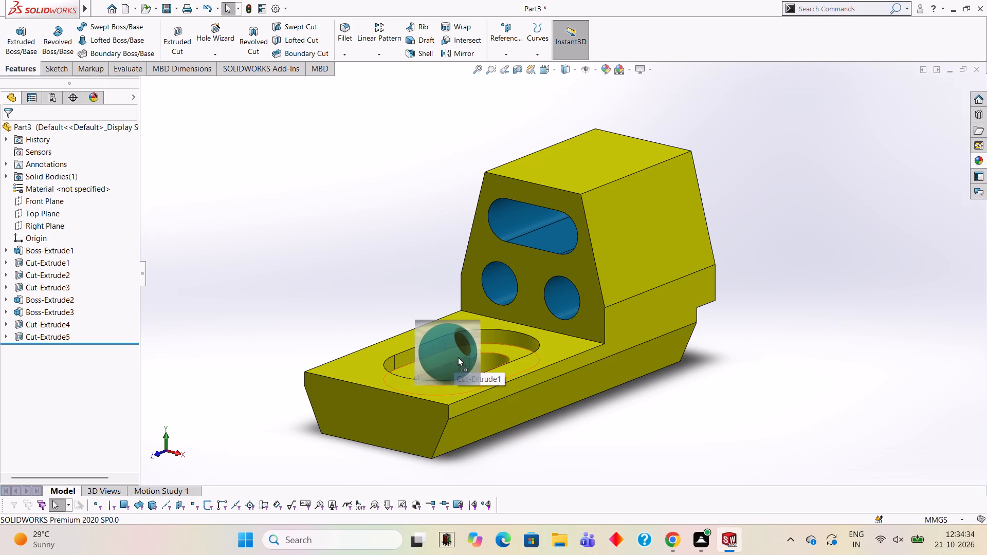
left_click_drag(458, 357, 454, 369)
left_click(454, 369)
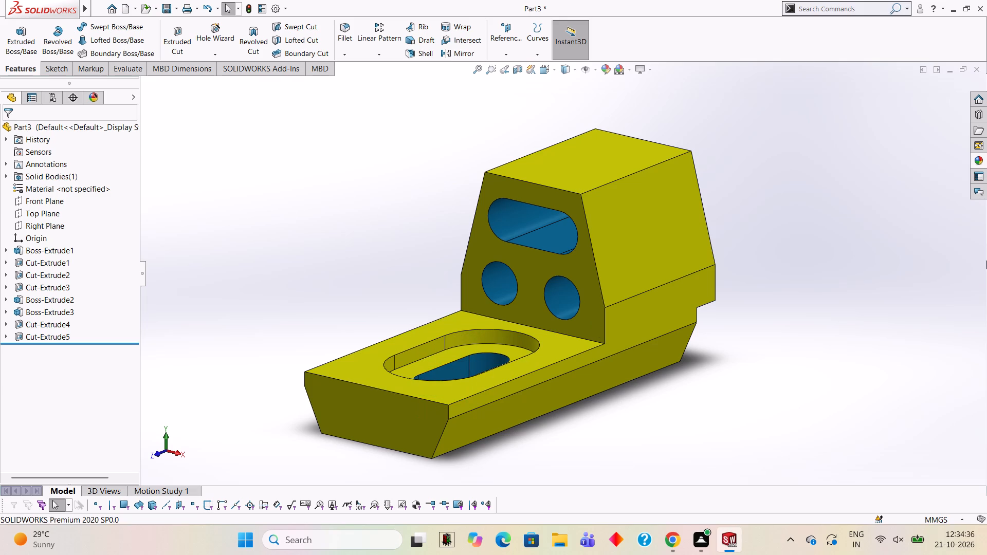
Apply the Pink solid appearance to the wider recess cut feature surrounding the inner slot in the base.
middle_click_drag(612, 290, 645, 414)
scroll(537, 386, "up", 3)
middle_click_drag(543, 346, 457, 299)
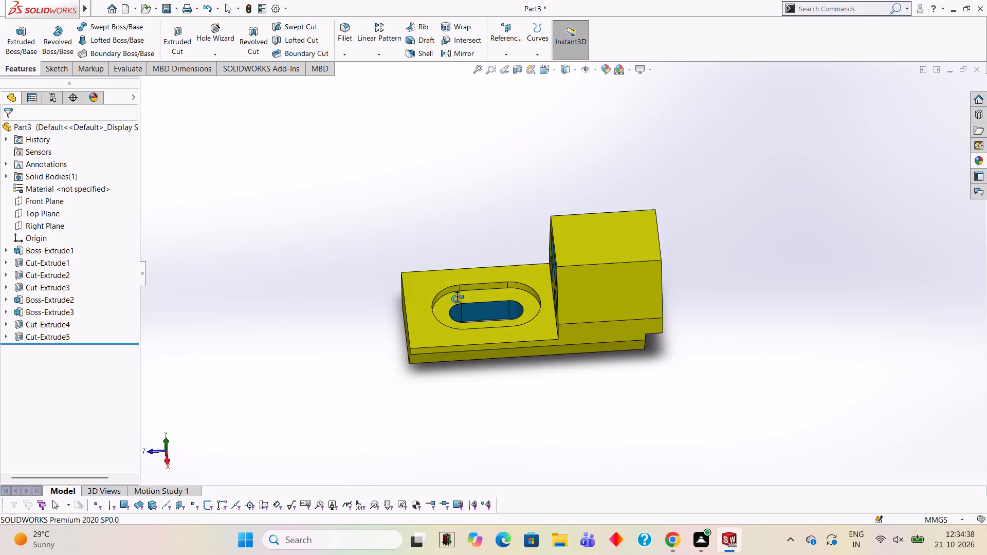
middle_click_drag(457, 299, 536, 302)
scroll(529, 307, "down", 5)
middle_click_drag(531, 326, 495, 306)
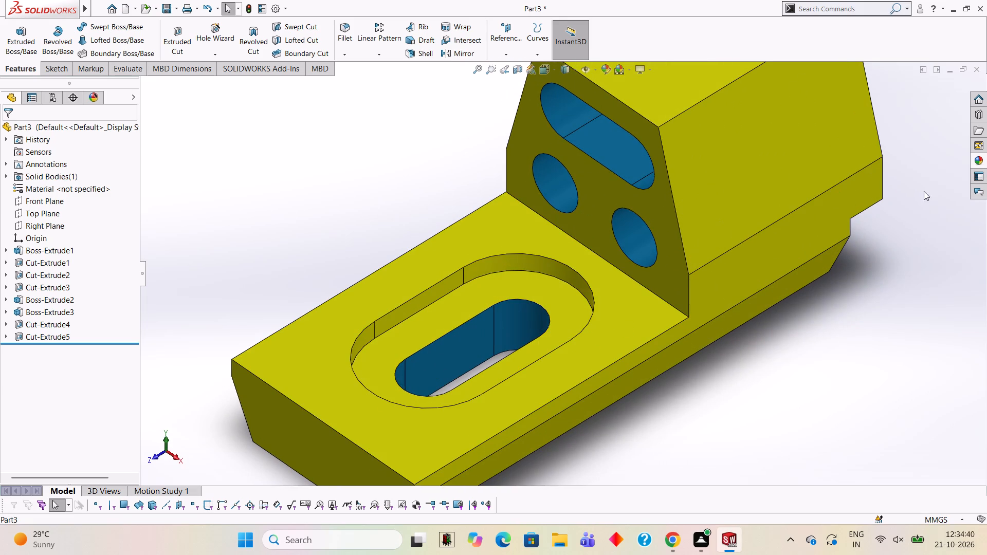
left_click(977, 163)
left_click_drag(888, 433, 887, 433)
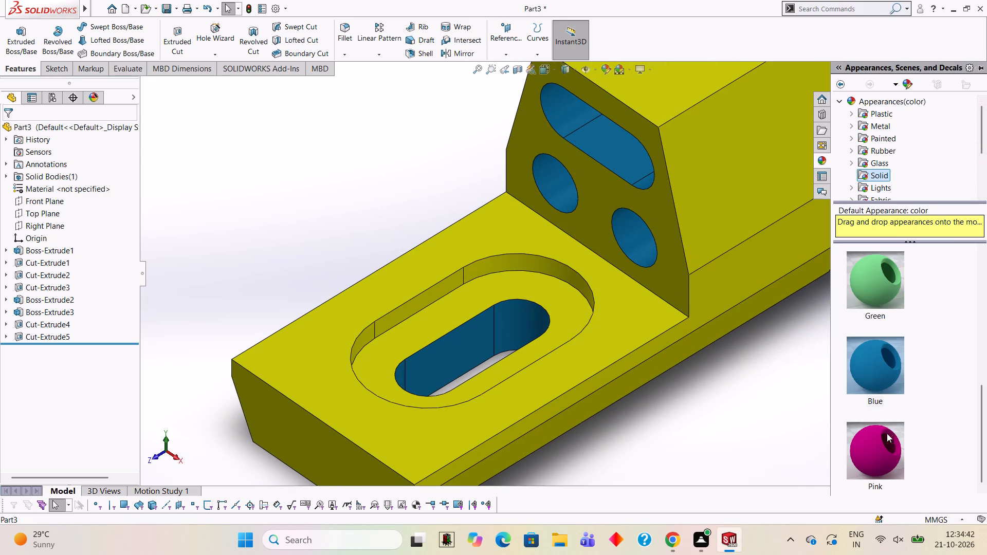
left_click_drag(887, 433, 458, 293)
left_click(458, 293)
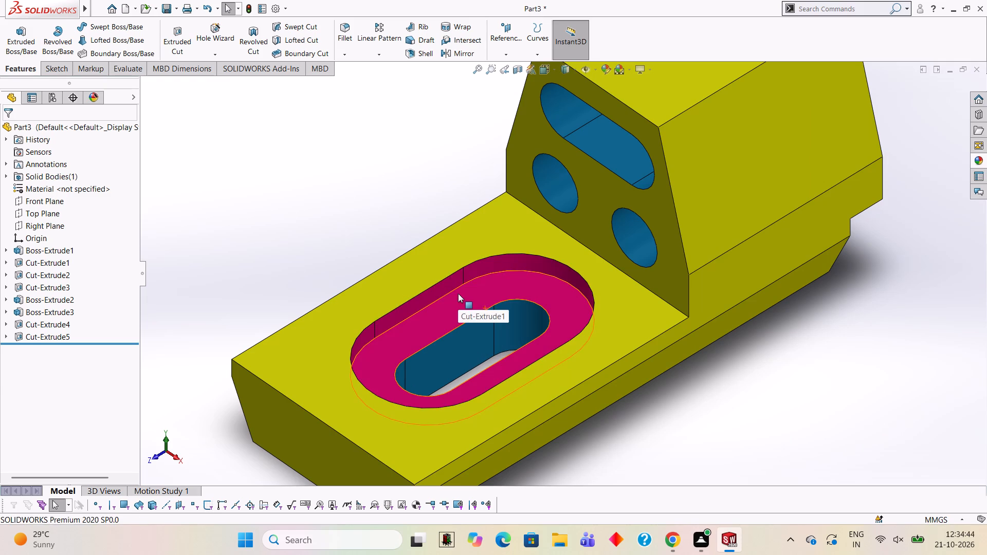
Apply the Blue solid appearance to one straight side wall face of the pink recess in the base.
left_click(977, 162)
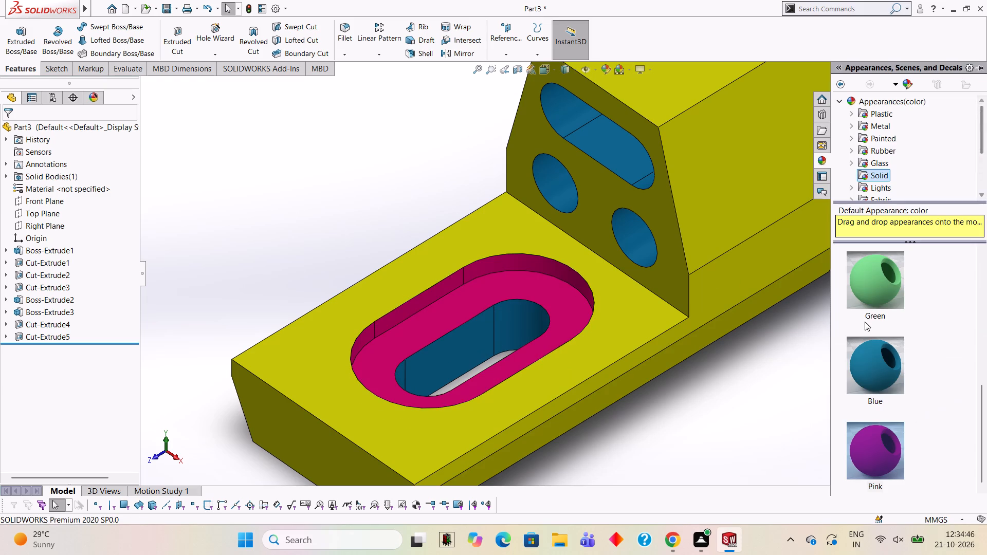
scroll(865, 386, "down", 2)
scroll(871, 362, "up", 1)
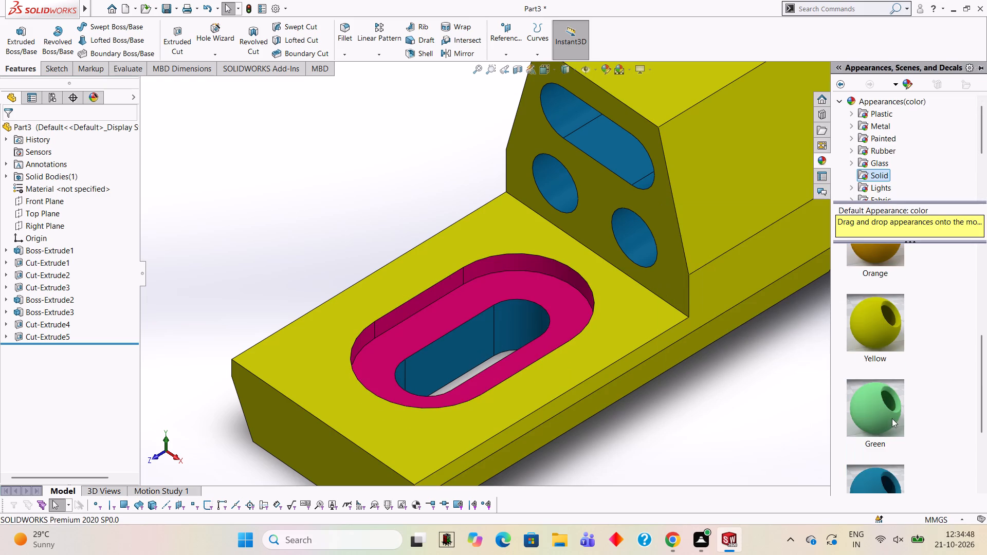
scroll(896, 424, "down", 2)
left_click_drag(875, 369, 409, 308)
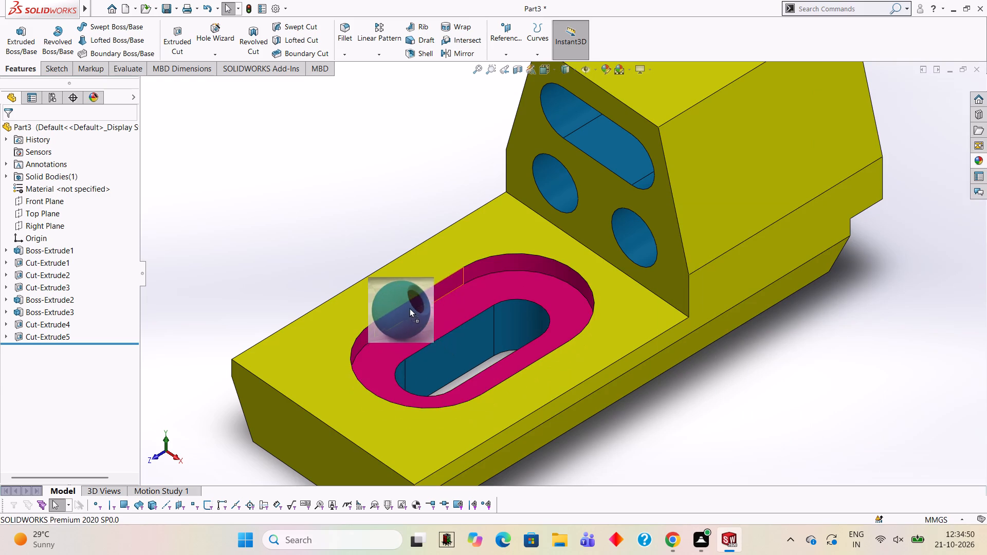
left_click_drag(409, 308, 407, 307)
left_click(400, 307)
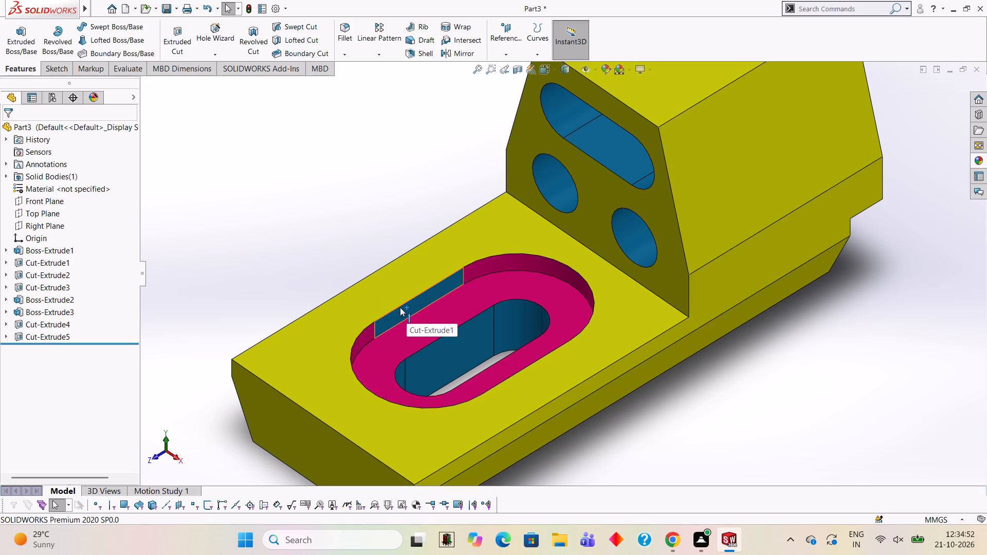
Apply the Blue solid appearance to the recess's rounded end wall face nearest the upright.
scroll(482, 281, "down", 2)
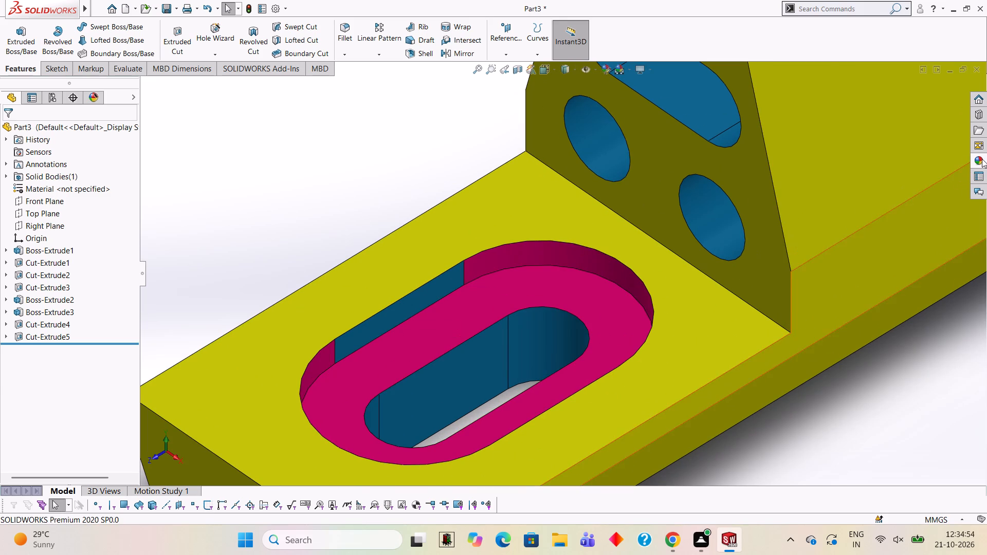
left_click(982, 159)
left_click_drag(889, 355, 551, 229)
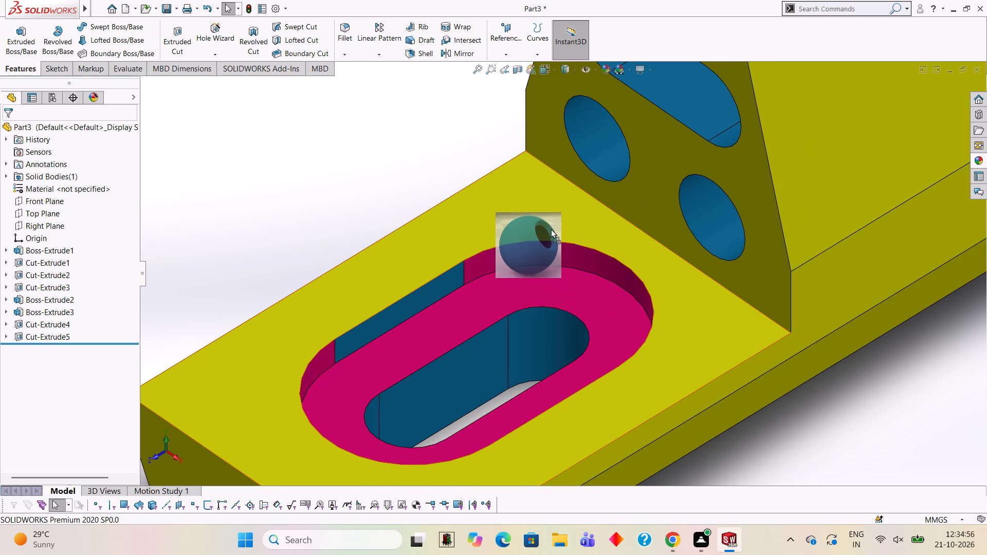
left_click_drag(551, 229, 531, 248)
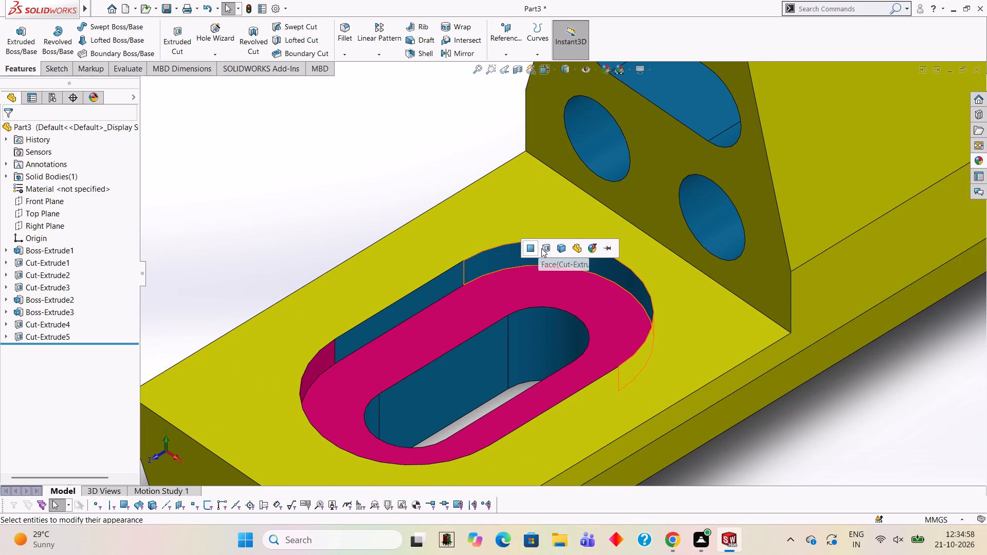
left_click(533, 246)
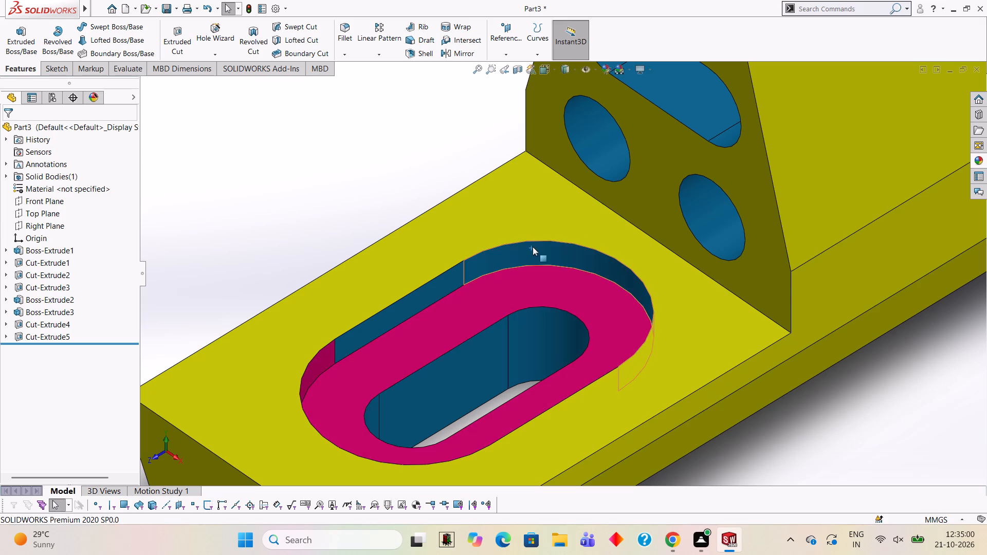
Apply the Blue solid appearance to the recess's rounded end wall face farthest from the upright.
middle_click_drag(557, 272, 518, 252)
scroll(466, 256, "up", 5)
middle_click_drag(432, 239, 426, 256)
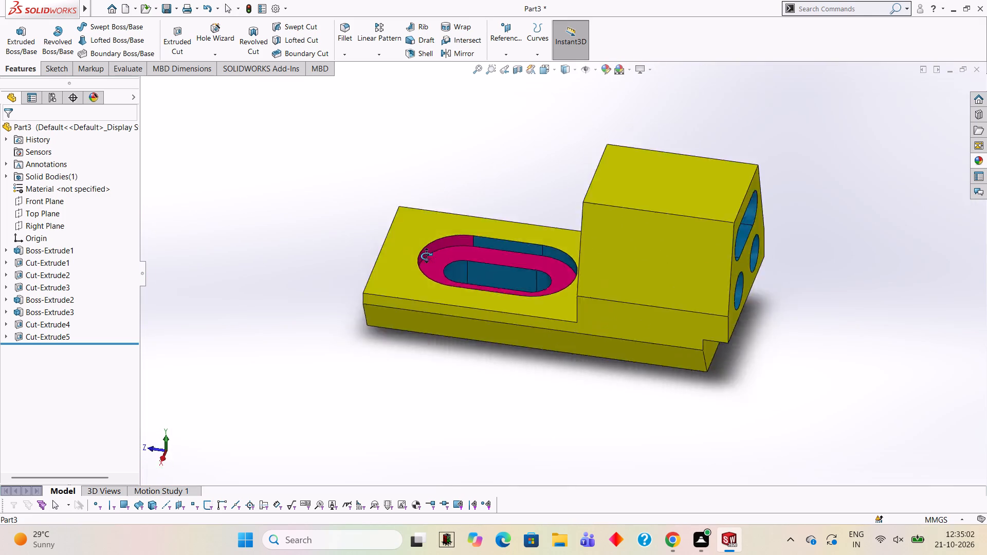
middle_click_drag(426, 256, 444, 259)
scroll(469, 256, "down", 5)
middle_click_drag(462, 288, 408, 266)
scroll(445, 295, "down", 3)
scroll(425, 304, "up", 2)
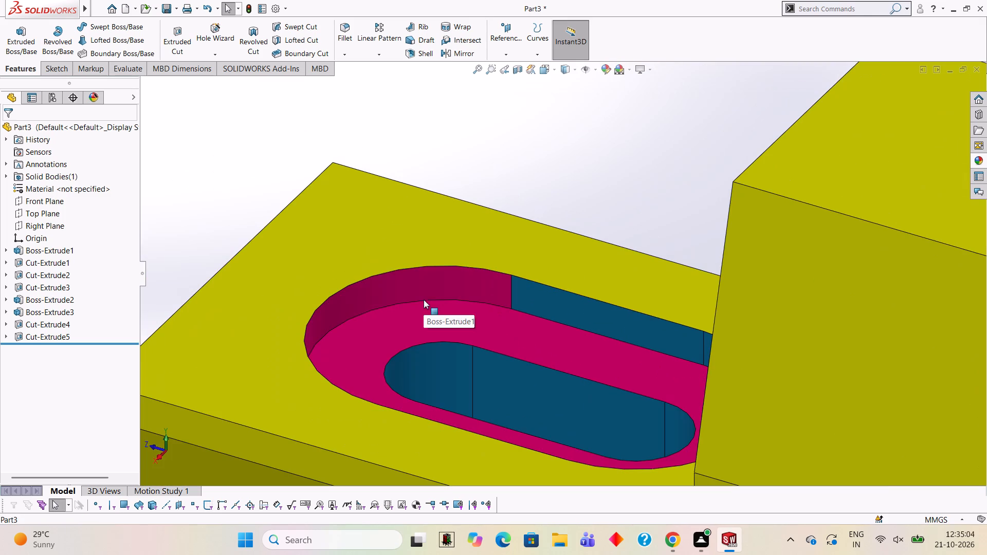
left_click(976, 160)
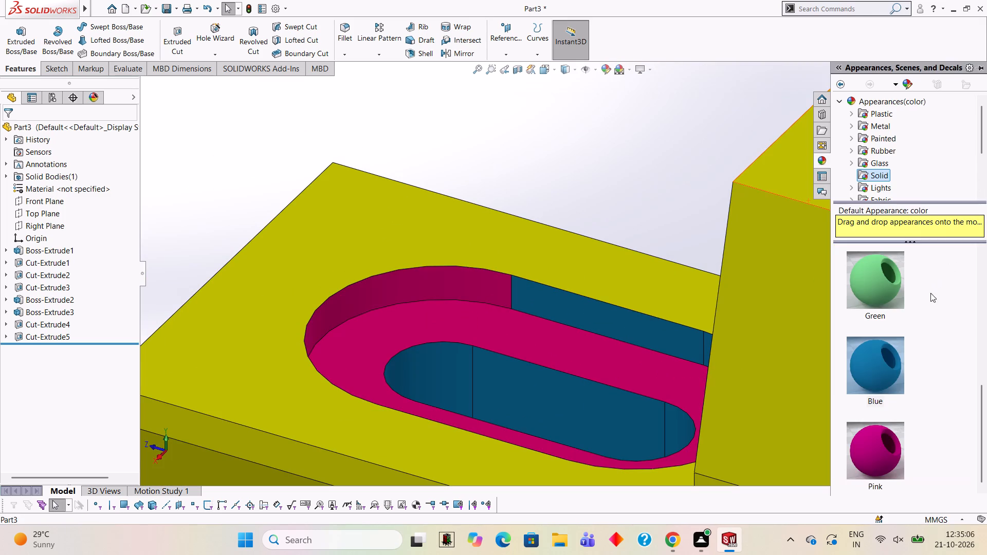
left_click_drag(880, 362, 373, 284)
left_click(373, 284)
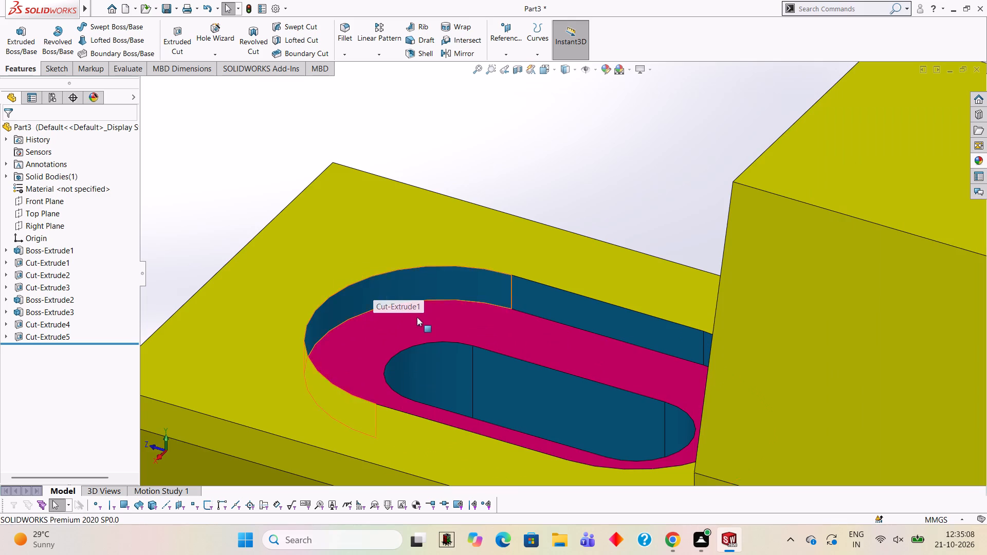
Apply the Blue solid appearance to the remaining straight side wall face of the recess, leaving its floor pink.
scroll(417, 317, "up", 7)
middle_click_drag(439, 307, 647, 270)
scroll(717, 302, "down", 5)
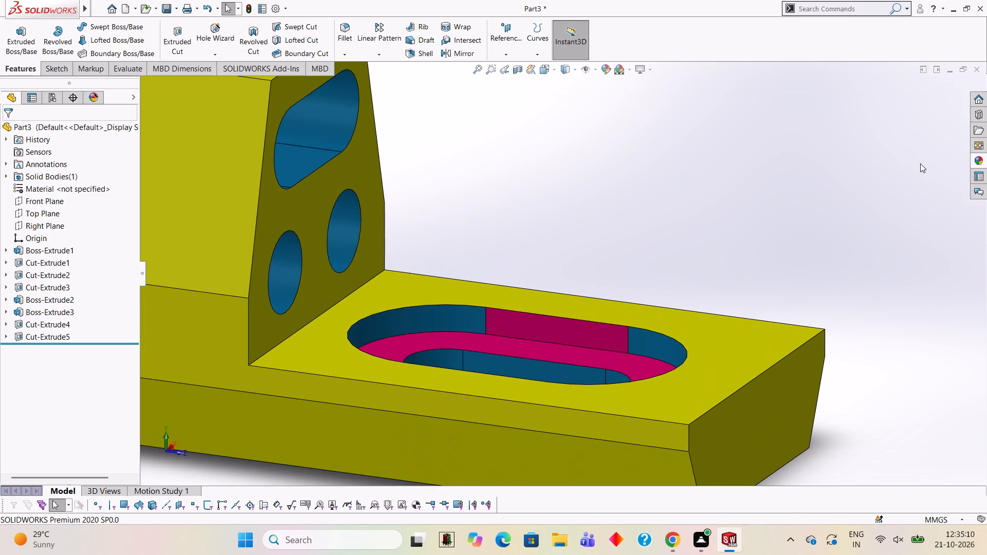
left_click(977, 160)
left_click_drag(885, 345, 610, 327)
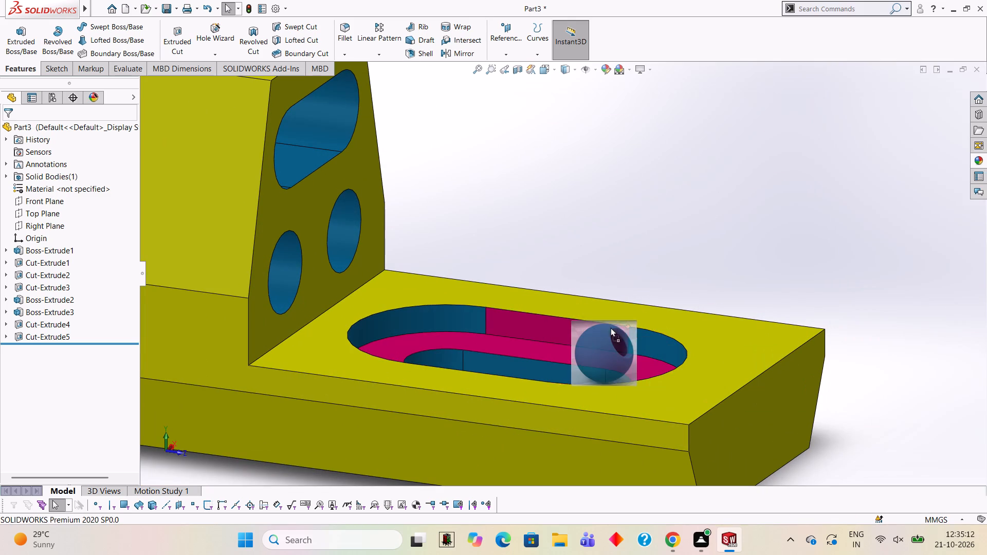
left_click_drag(610, 327, 560, 322)
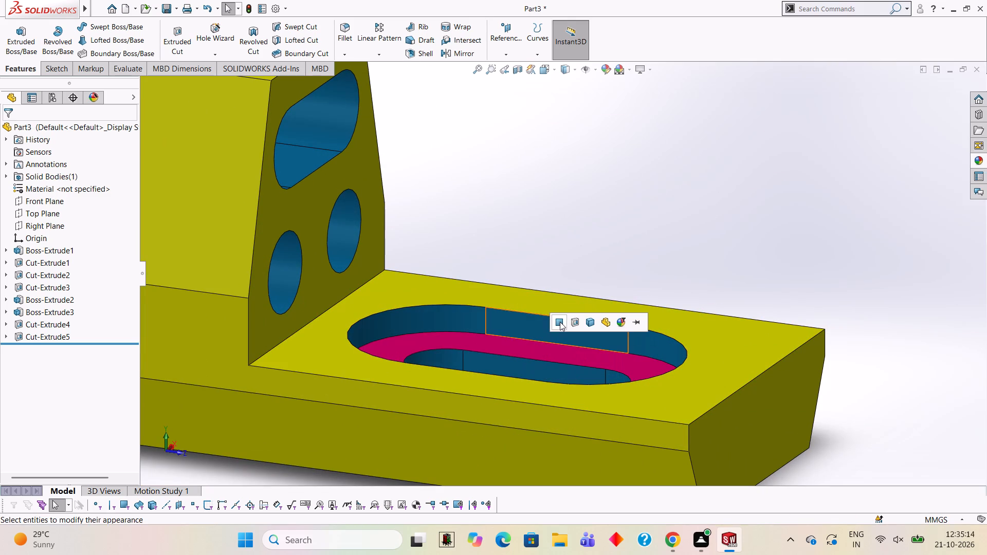
left_click(560, 322)
Examine the coloured model in 3D, checking the upright's cuts and the stepped slot in the base.
scroll(562, 322, "up", 7)
middle_click_drag(637, 247, 559, 242)
middle_click_drag(561, 253, 518, 237)
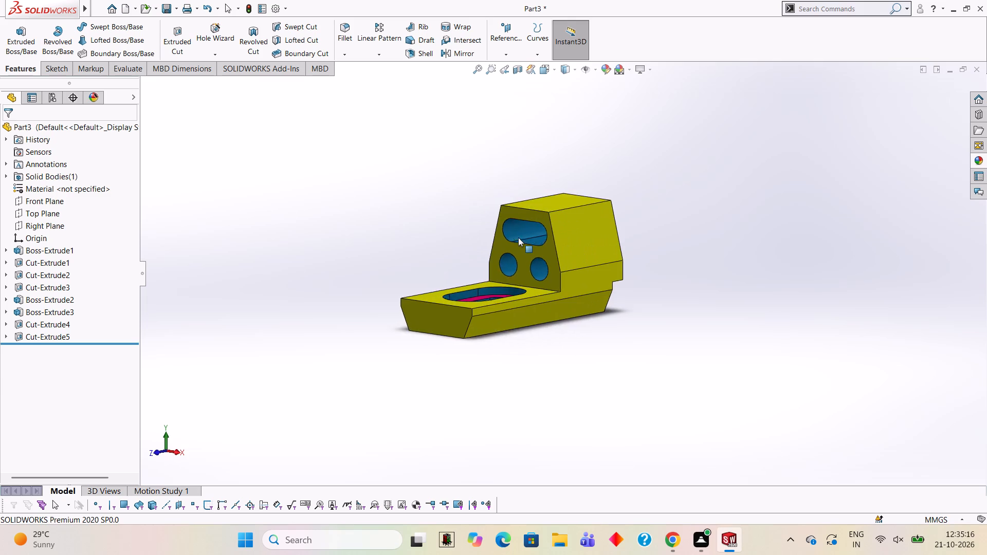
scroll(570, 246, "up", 1)
scroll(576, 246, "down", 4)
scroll(568, 267, "up", 3)
scroll(463, 286, "down", 4)
scroll(616, 268, "up", 1)
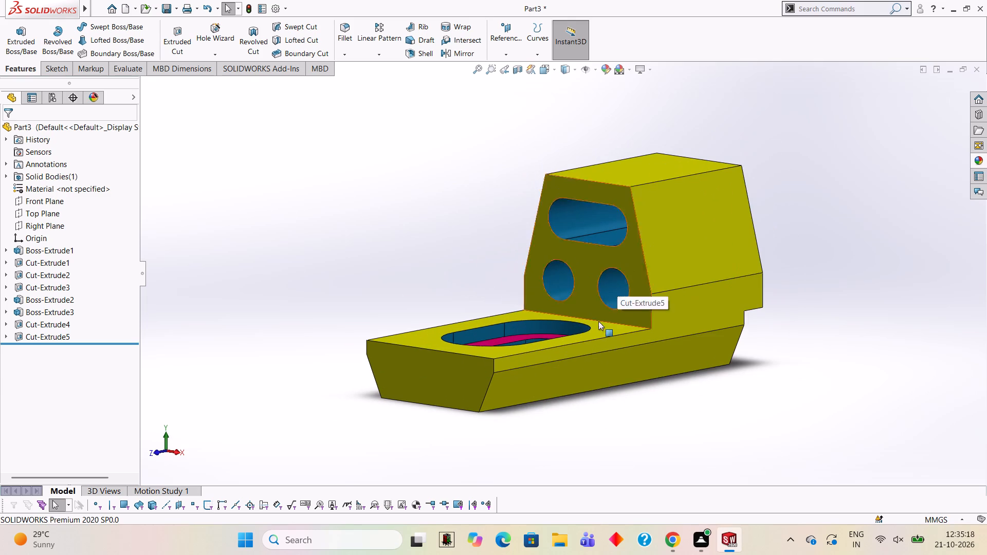
scroll(581, 290, "up", 3)
scroll(582, 276, "down", 4)
scroll(573, 266, "up", 3)
scroll(545, 281, "down", 2)
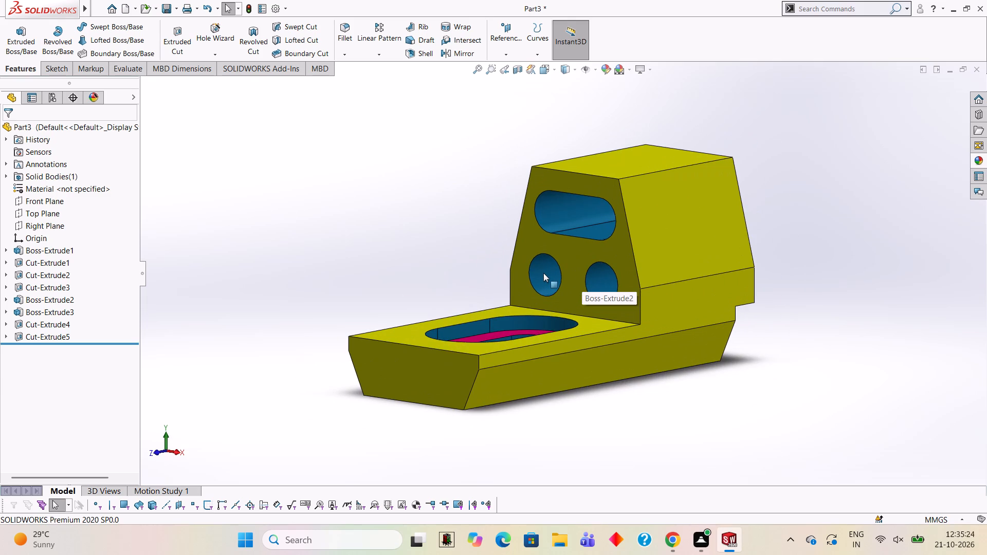
scroll(637, 327, "up", 1)
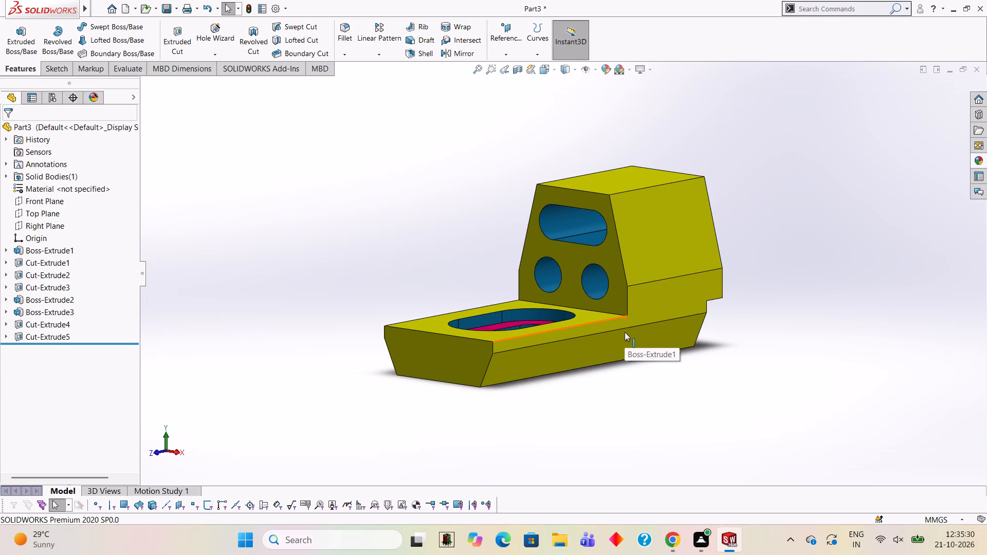
scroll(585, 238, "up", 3)
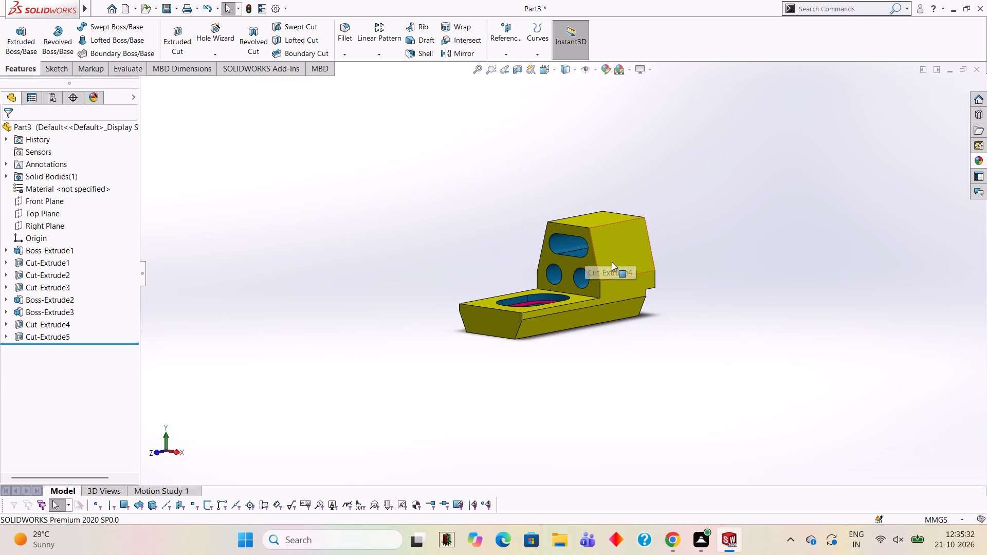
scroll(615, 260, "down", 1)
middle_click_drag(614, 249, 610, 311)
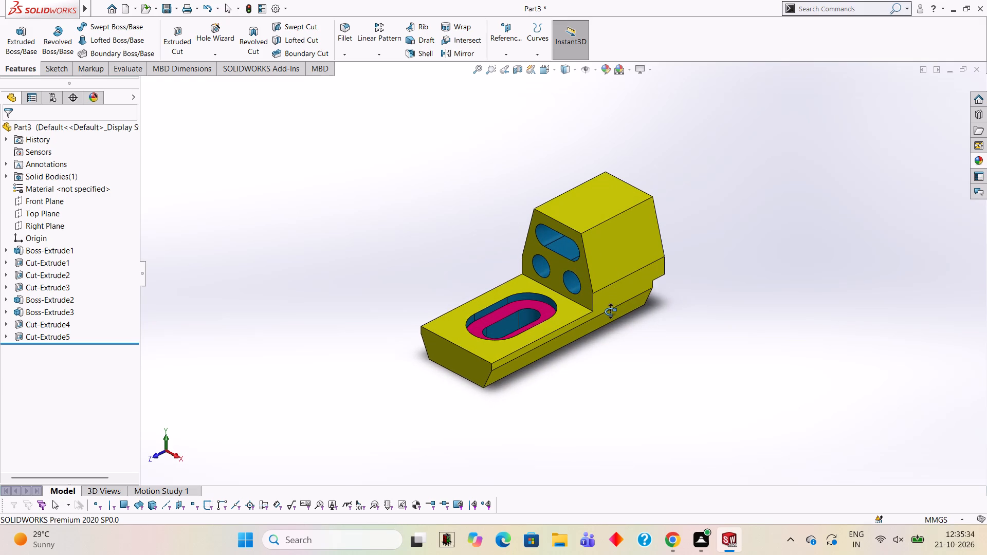
middle_click_drag(610, 311, 610, 315)
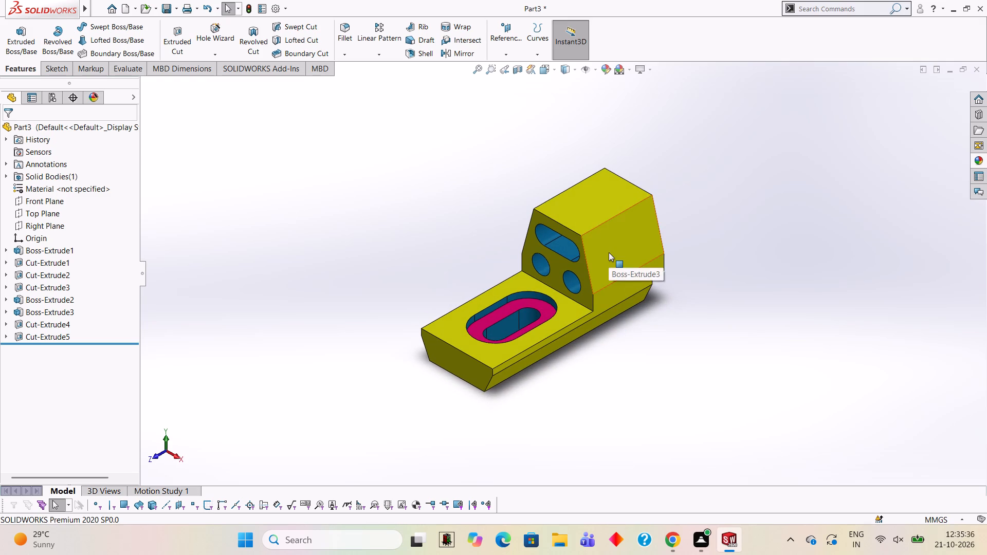
Save the part in the Documents folder as a SOLIDWORKS Part named "sliding guide block".
key("ctrl+s")
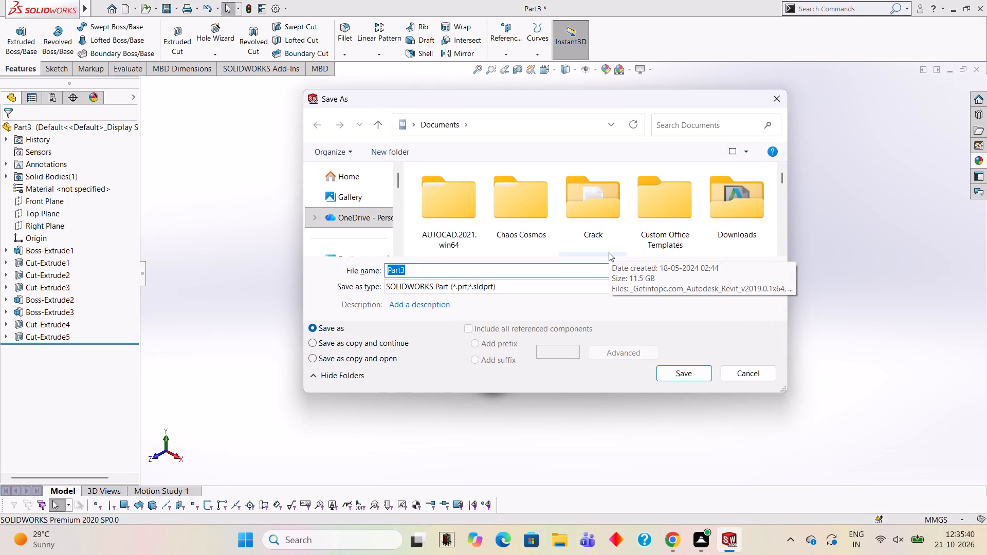
type("sli")
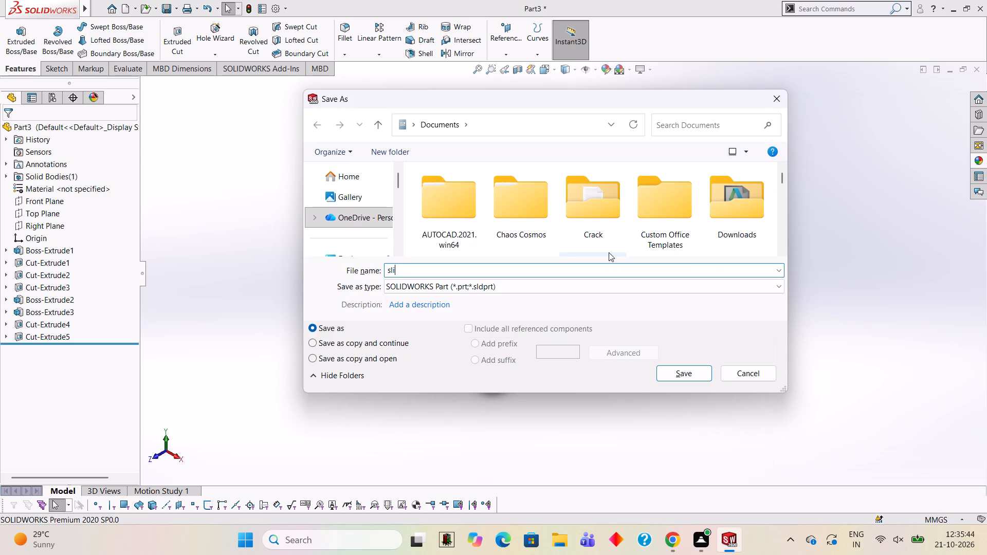
type("ding")
key("space")
key("g")
key("u")
type("ide")
key("space")
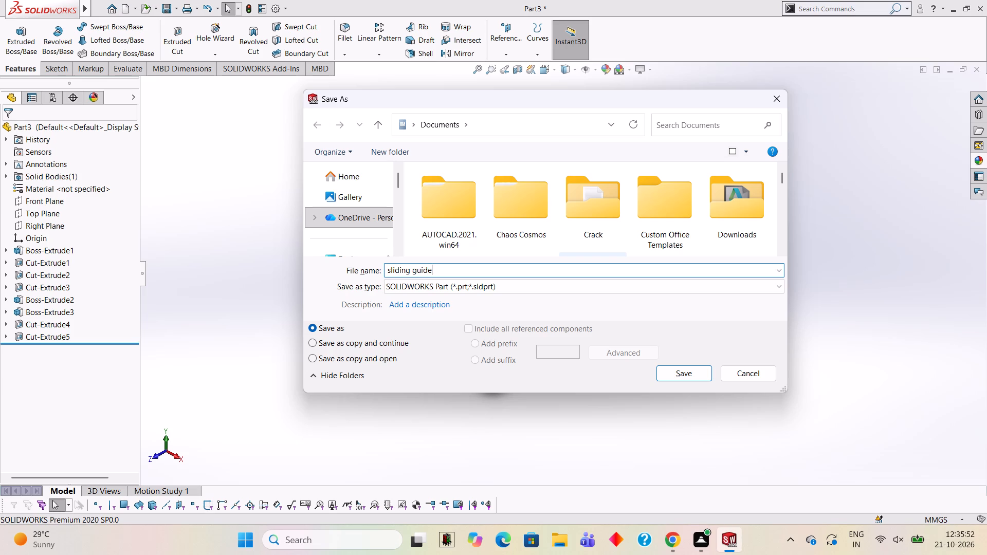
type("bloc")
type("k")
key("space")
left_click(706, 375)
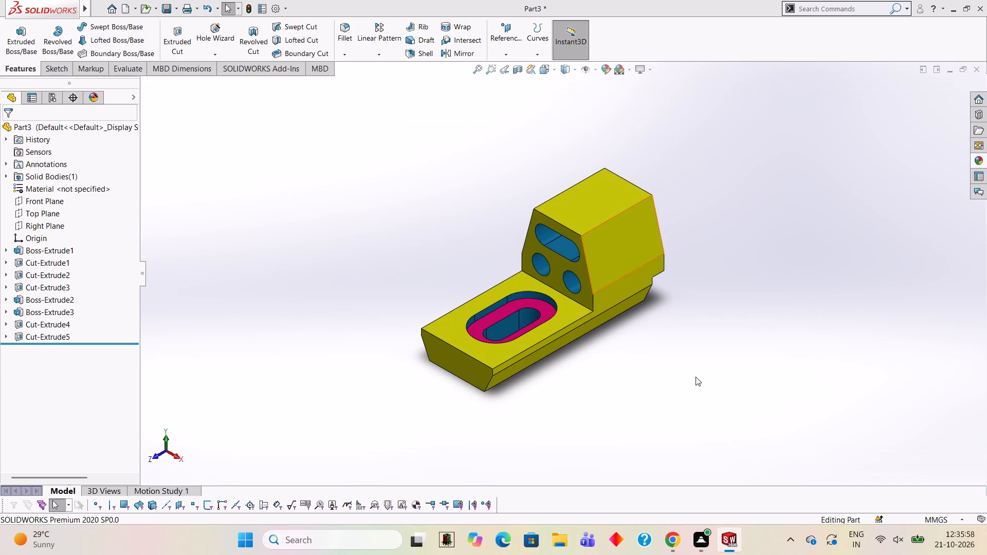
Save a copy of the model as an Adobe PDF in Documents, keeping the file name "sliding guide block".
left_click(176, 11)
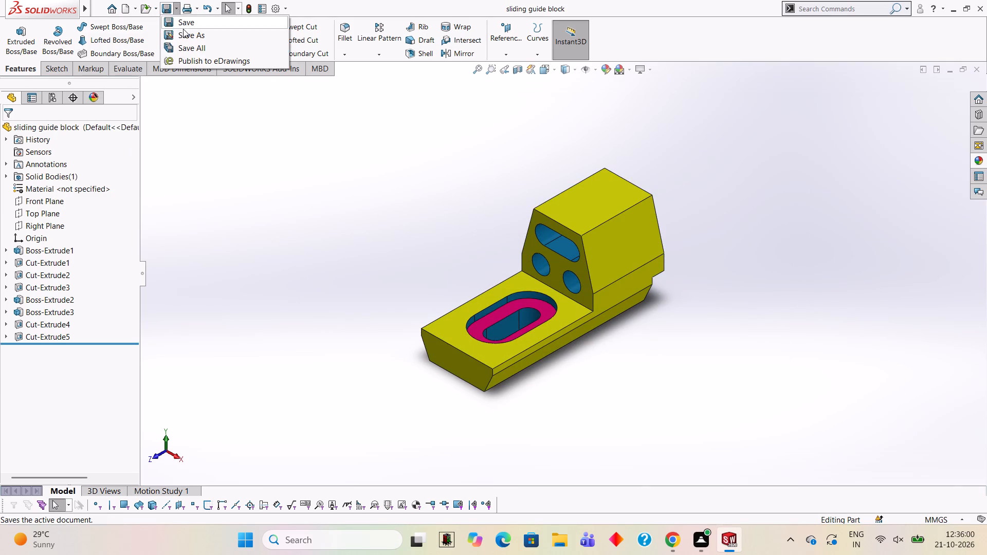
left_click(184, 30)
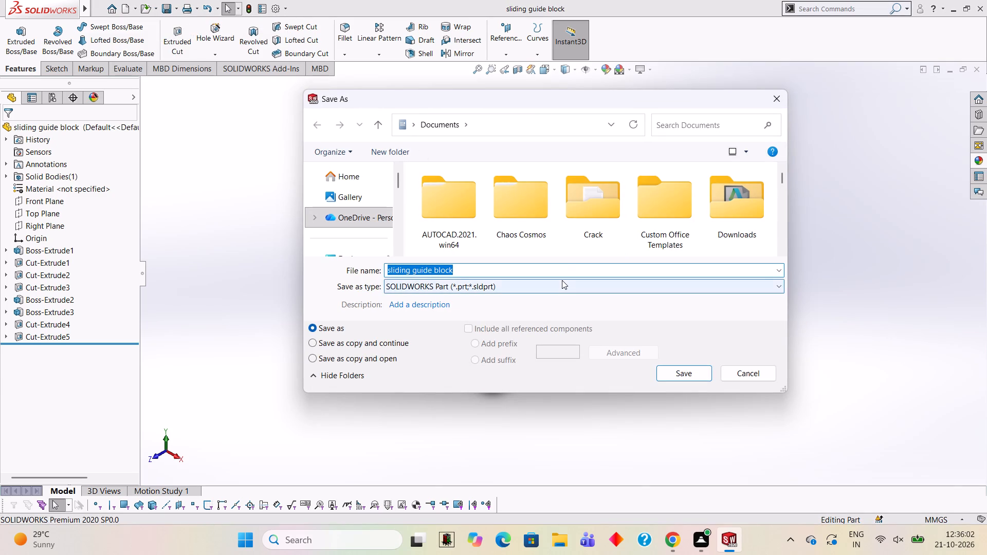
left_click(562, 280)
left_click(507, 80)
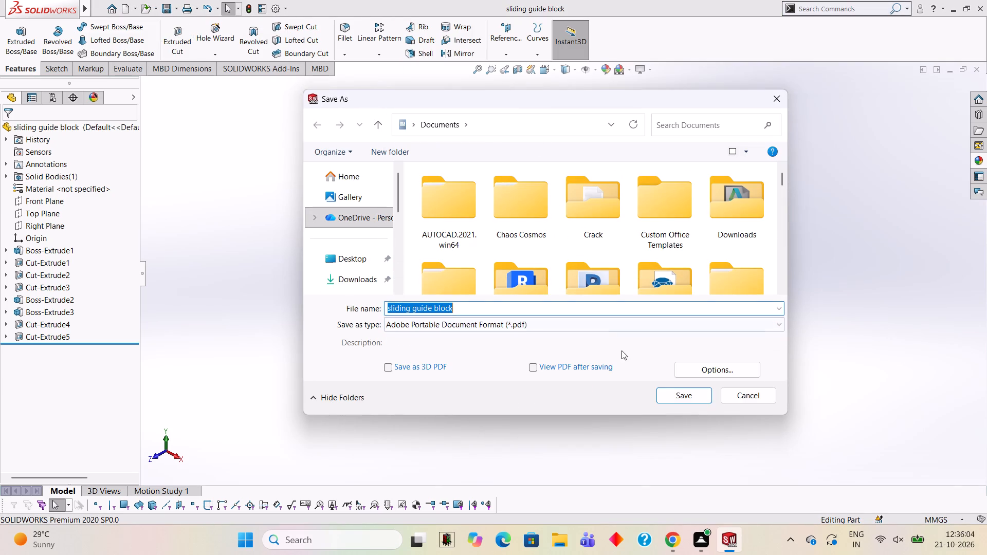
left_click(674, 393)
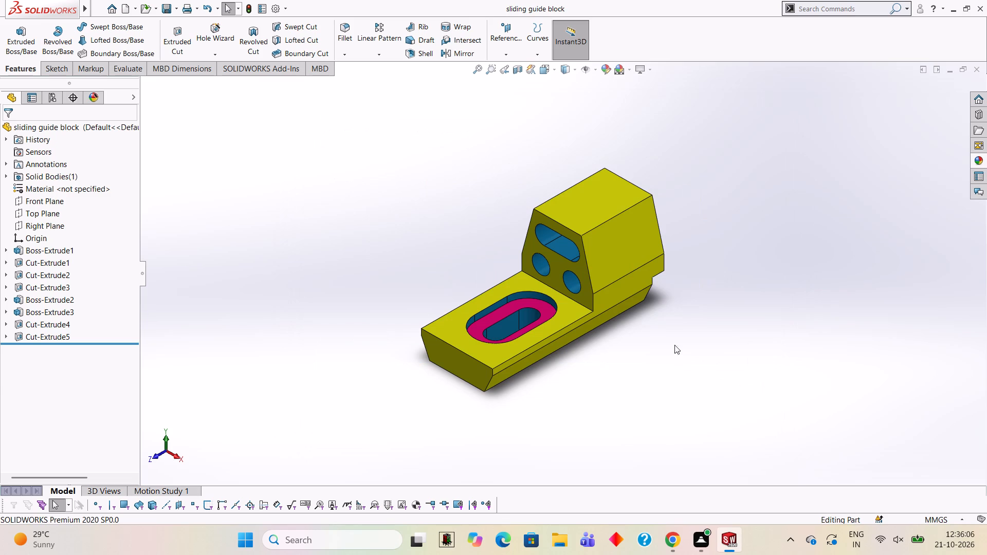